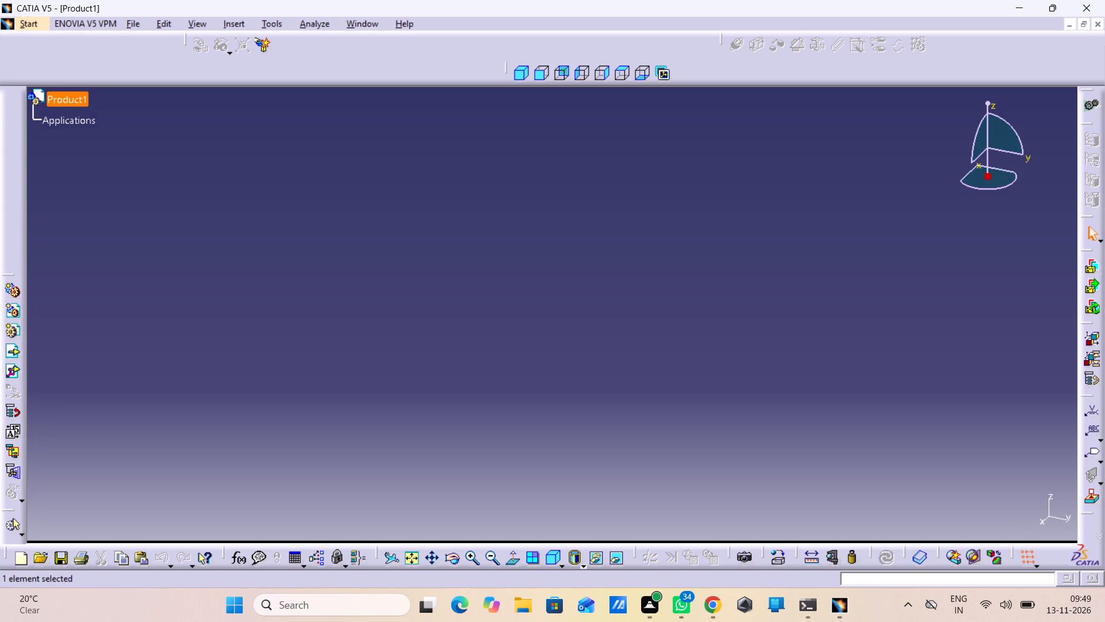
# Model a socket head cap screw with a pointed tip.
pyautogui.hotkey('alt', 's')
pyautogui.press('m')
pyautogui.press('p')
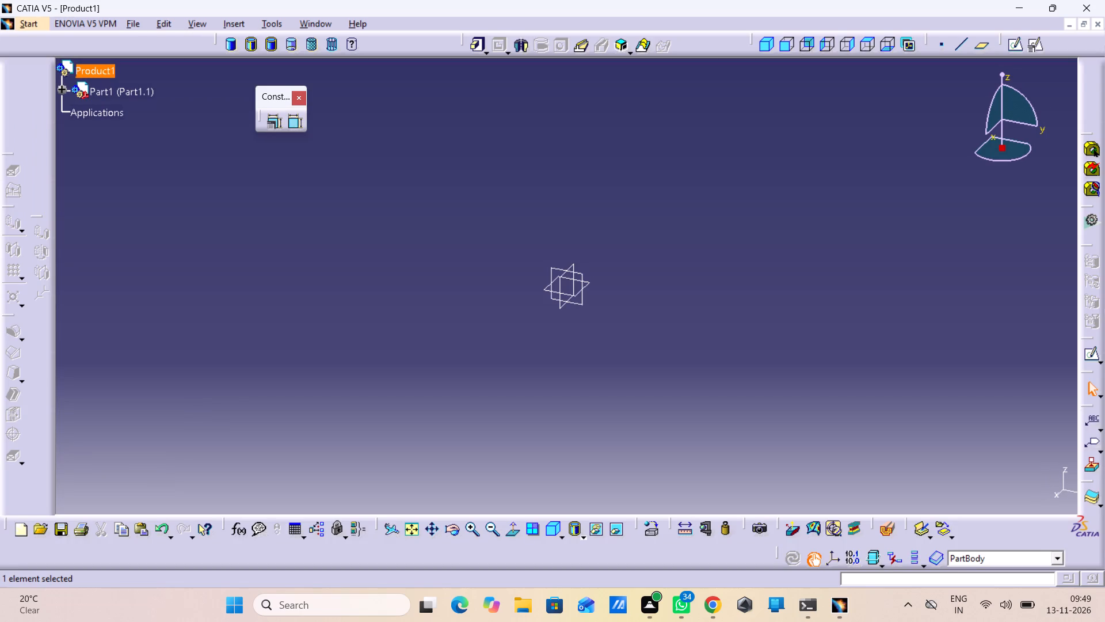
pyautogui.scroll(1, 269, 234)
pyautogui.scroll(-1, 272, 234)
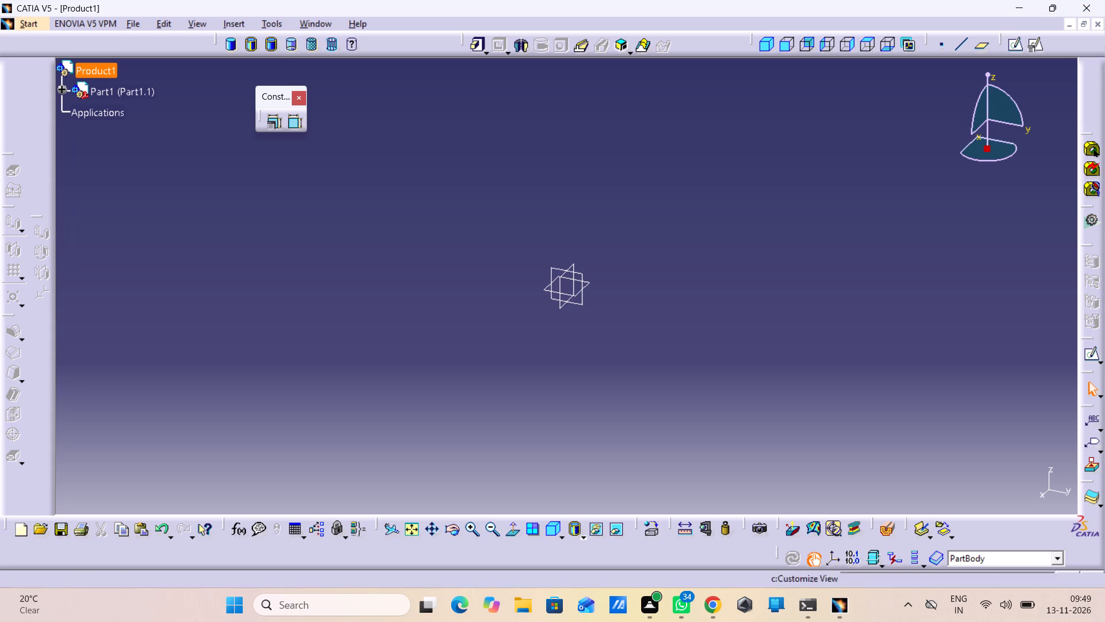
# Close the Product1 document without saving its changes.
pyautogui.click(1097, 25)
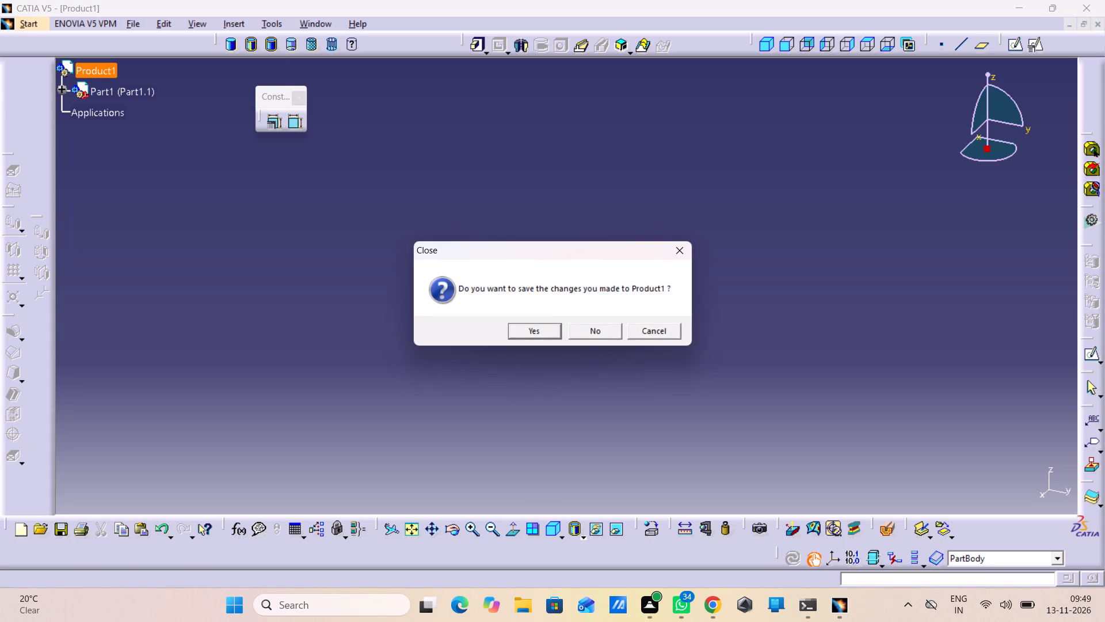
pyautogui.click(599, 333)
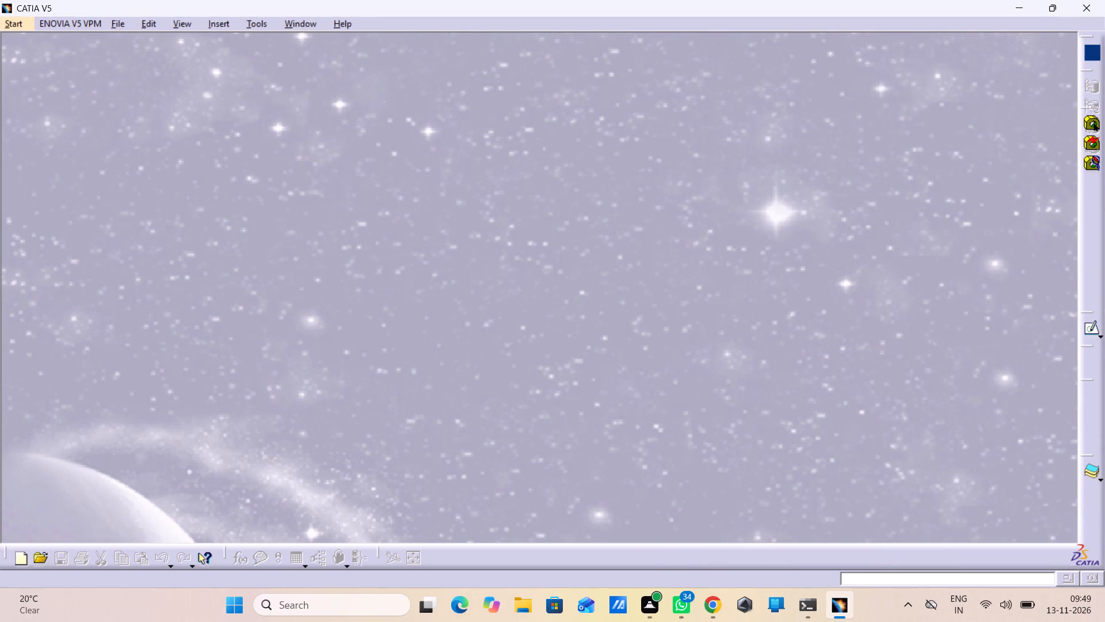
# Create a new Part Design part with the default name Part1 and hybrid design enabled.
pyautogui.click(16, 22)
pyautogui.click(38, 56)
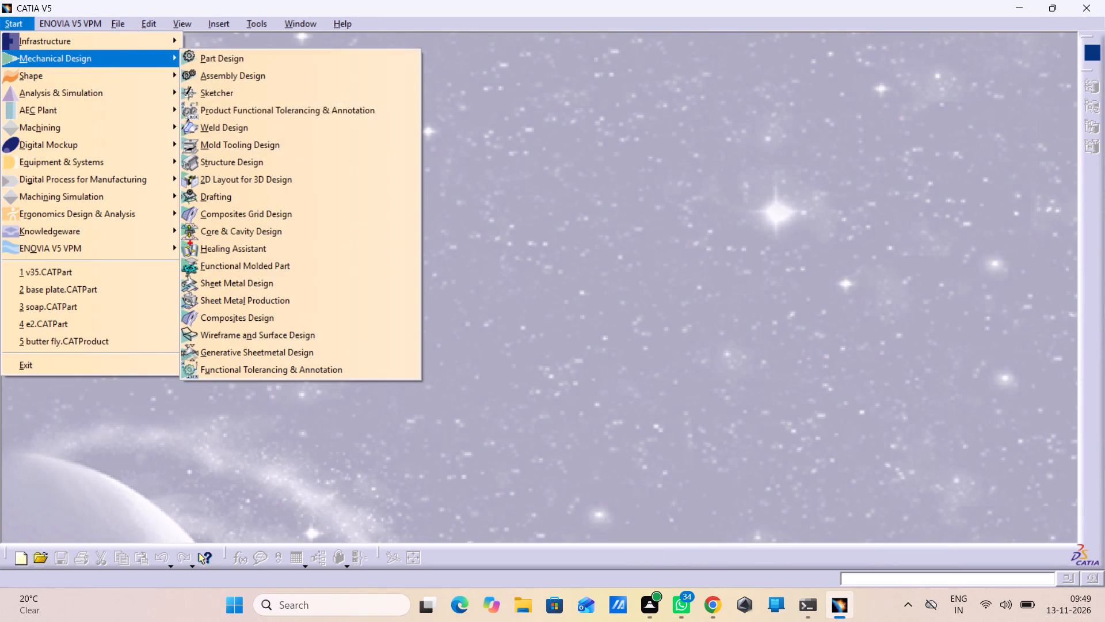
pyautogui.click(241, 65)
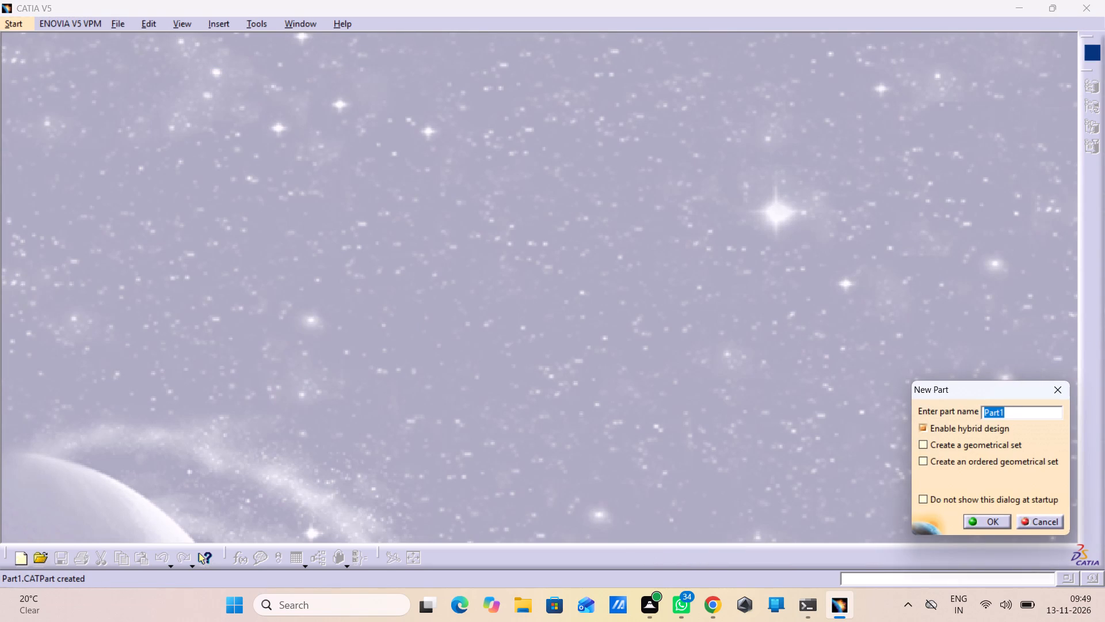
pyautogui.click(993, 517)
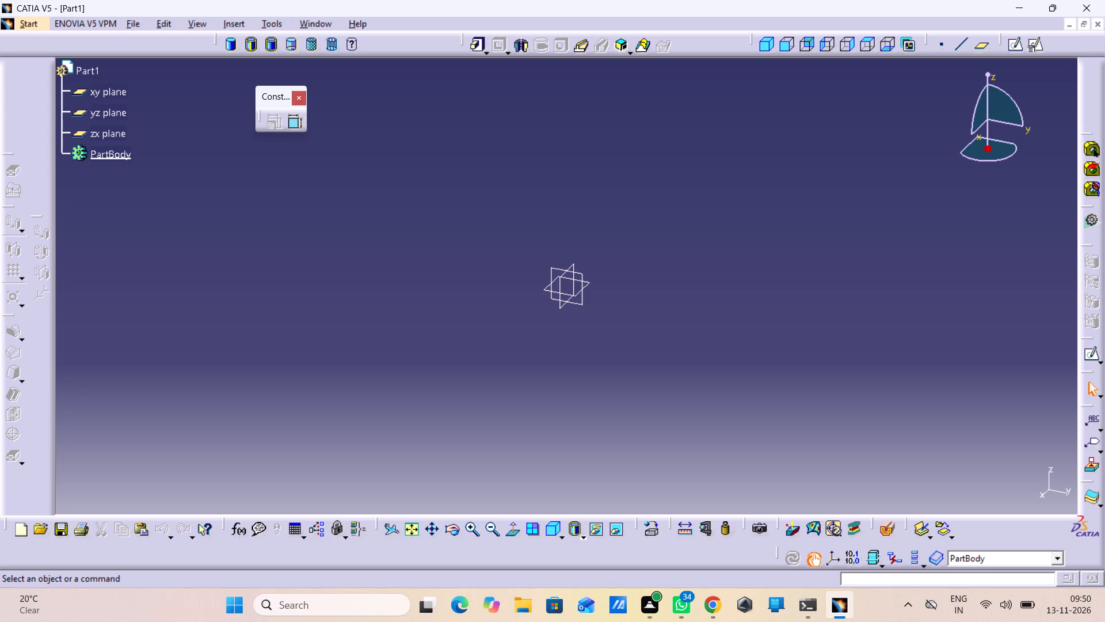
# Create a positioned sketch on the zx plane with implicit origin and orientation.
pyautogui.click(571, 264)
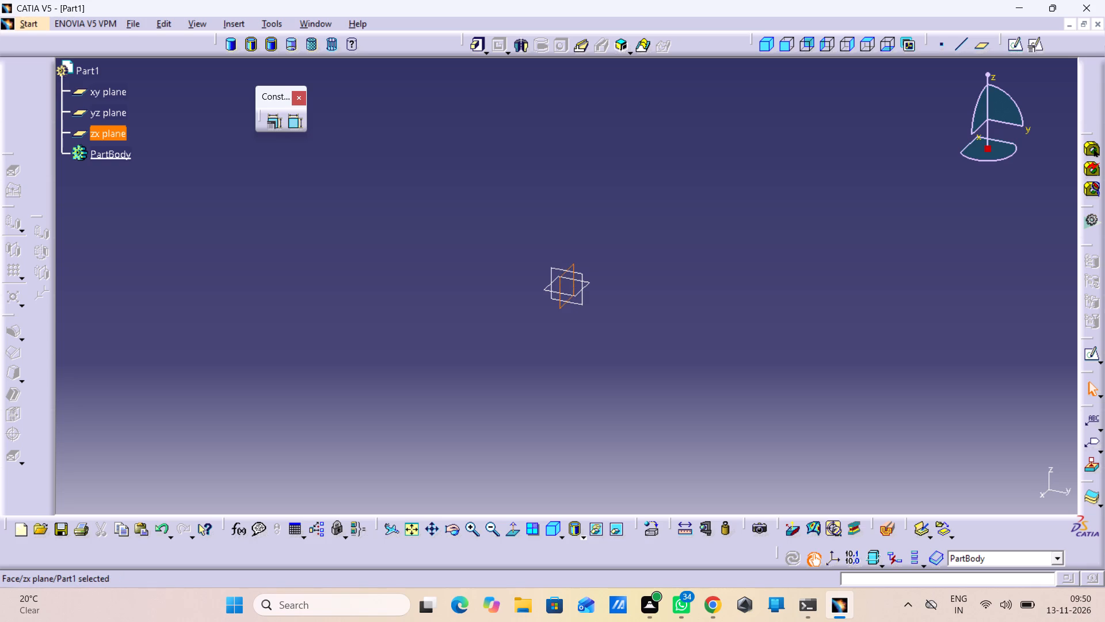
pyautogui.click(1038, 52)
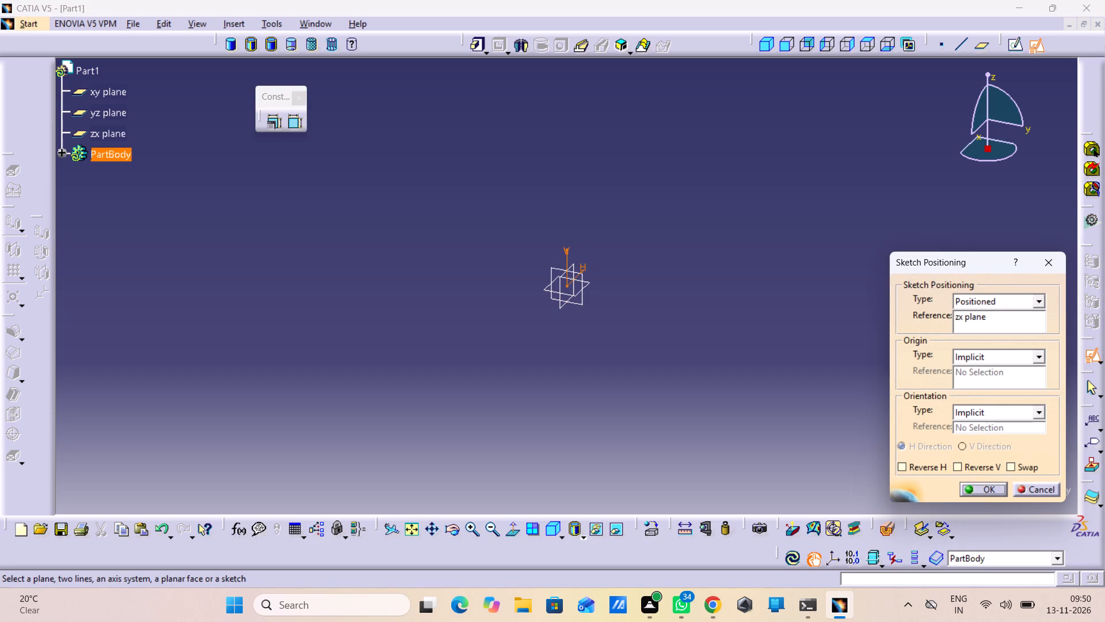
pyautogui.click(1000, 488)
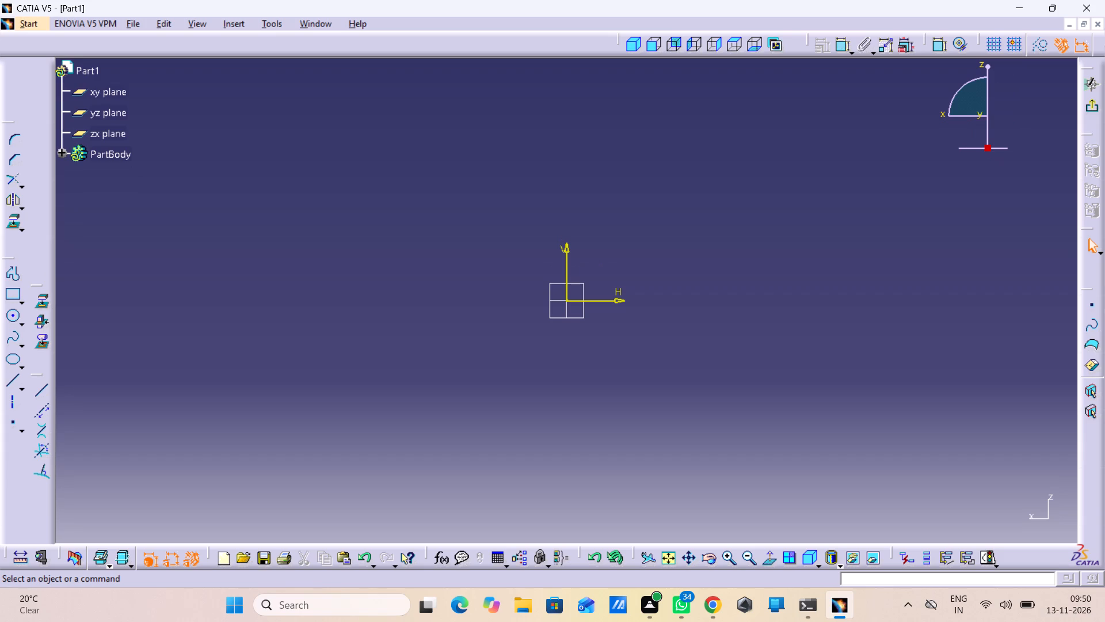
# Sketch a closed profile from the origin: about 34 mm up, 25 across, 11 down, 70 across, with a 23 mm tangent arc to the horizontal axis.
pyautogui.scroll(1, 911, 430)
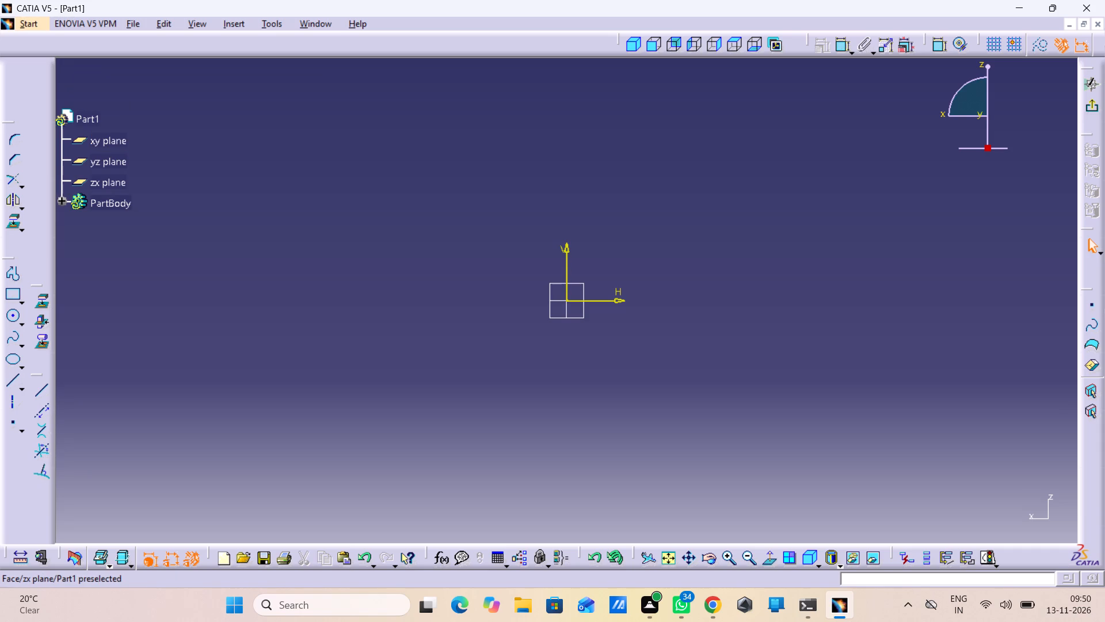
pyautogui.doubleClick(14, 274)
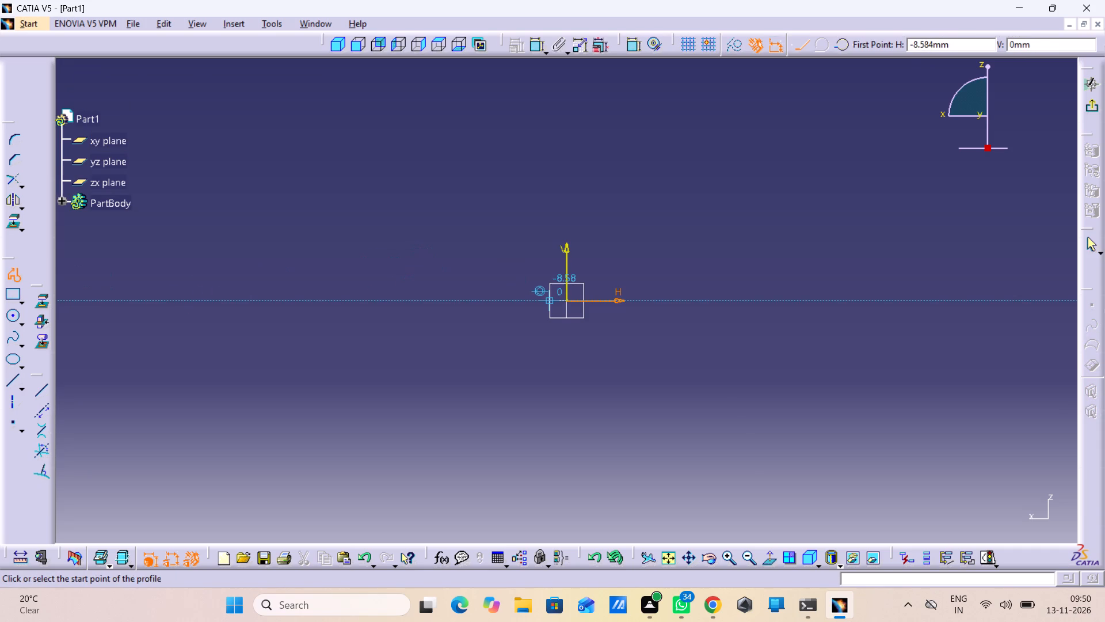
pyautogui.click(565, 302)
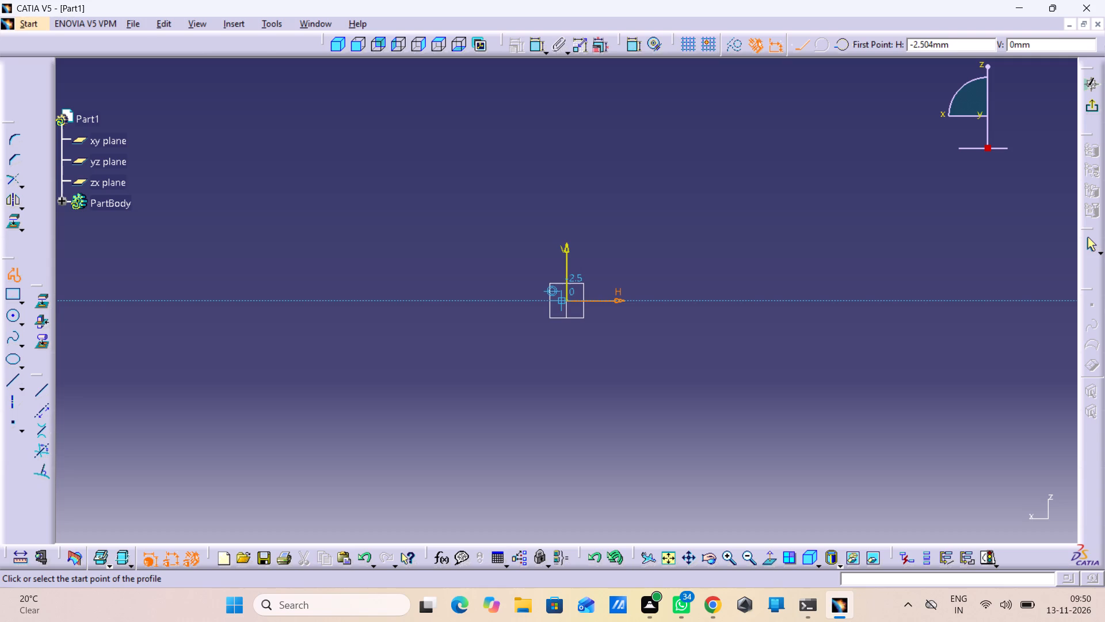
pyautogui.click(570, 231)
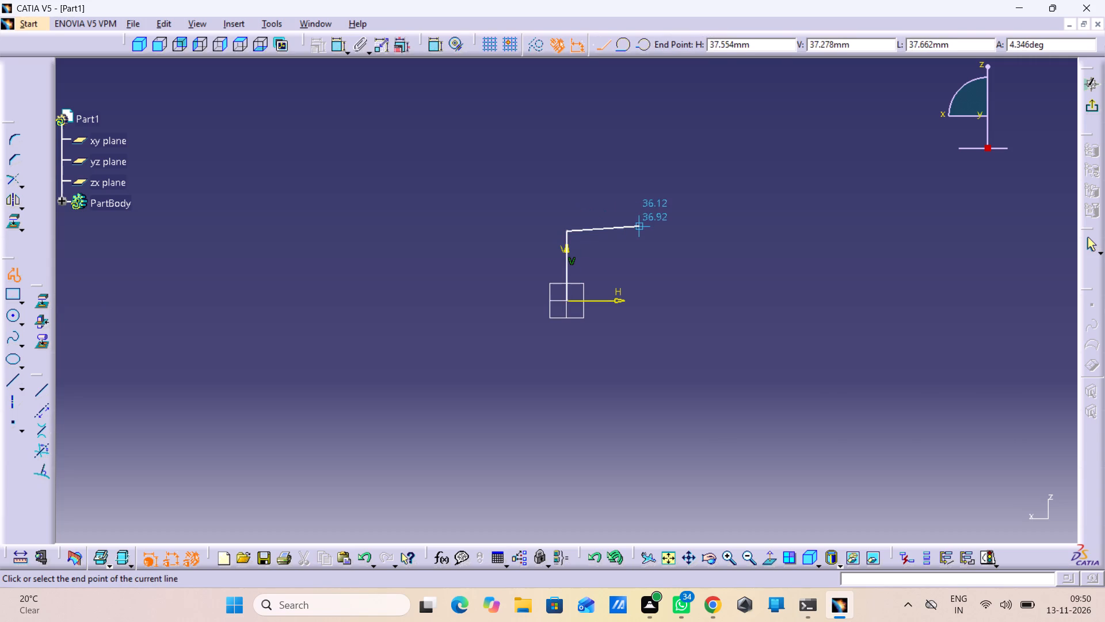
pyautogui.click(618, 232)
pyautogui.click(622, 262)
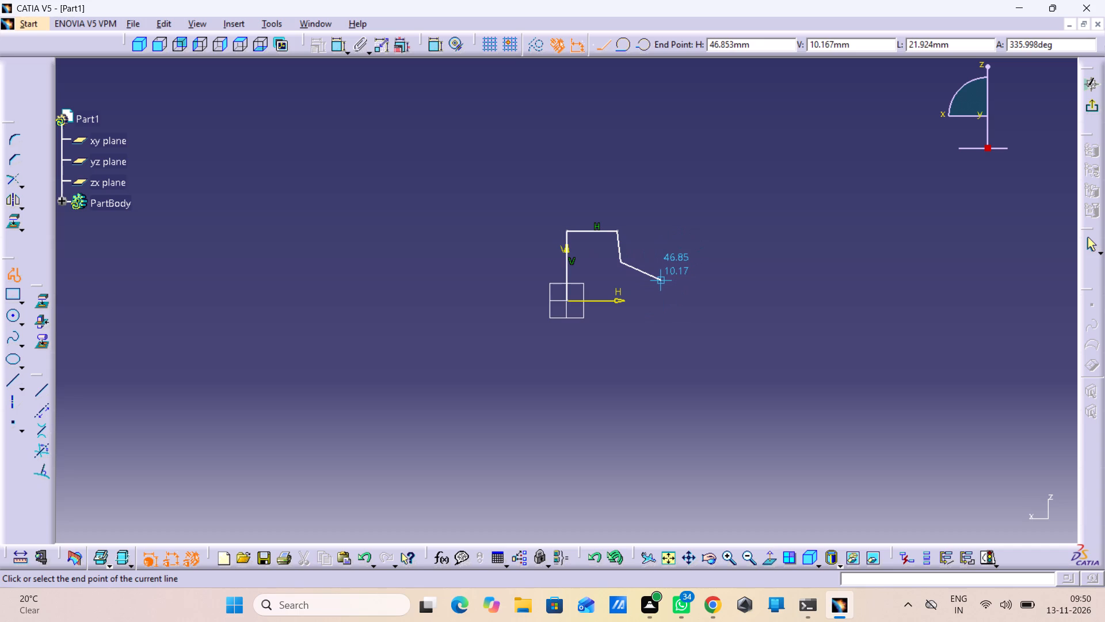
pyautogui.hotkey('ctrl', 'z')
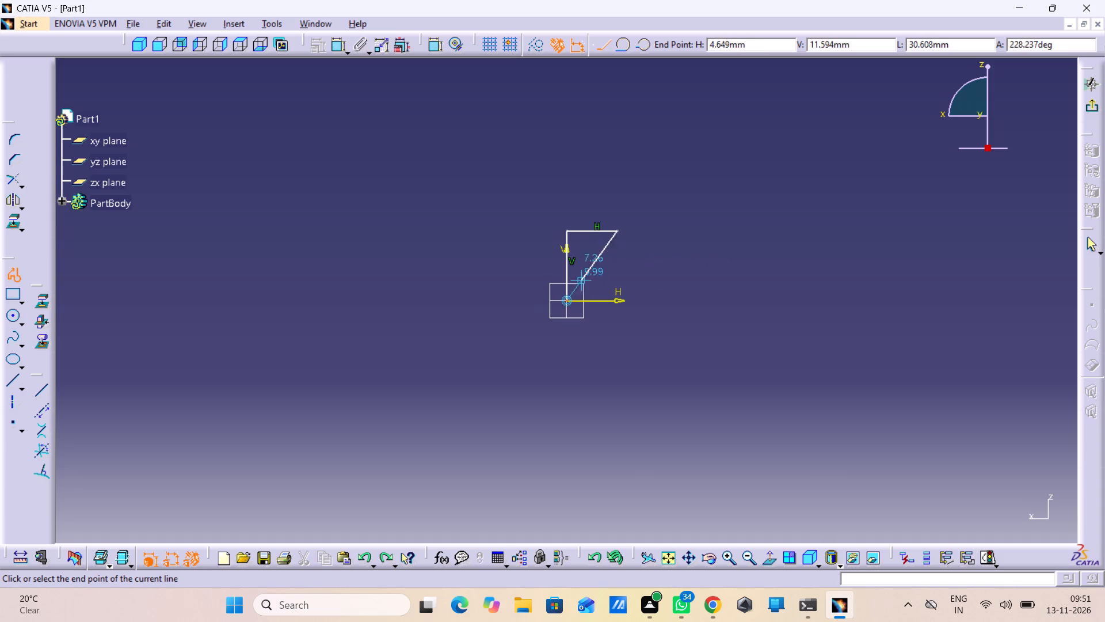
pyautogui.click(619, 255)
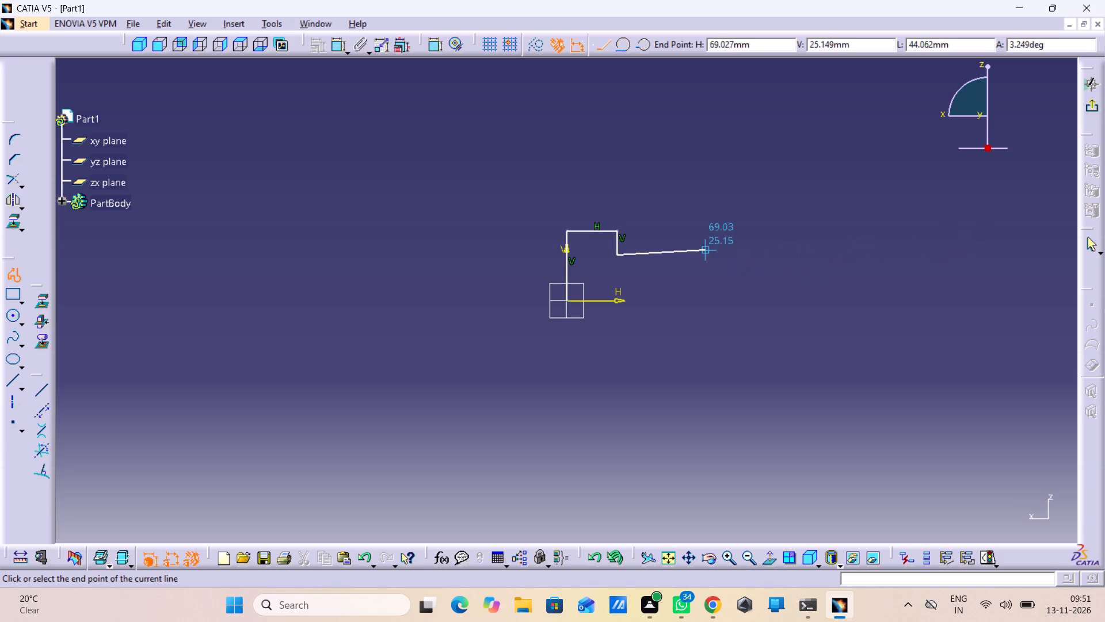
pyautogui.click(757, 252)
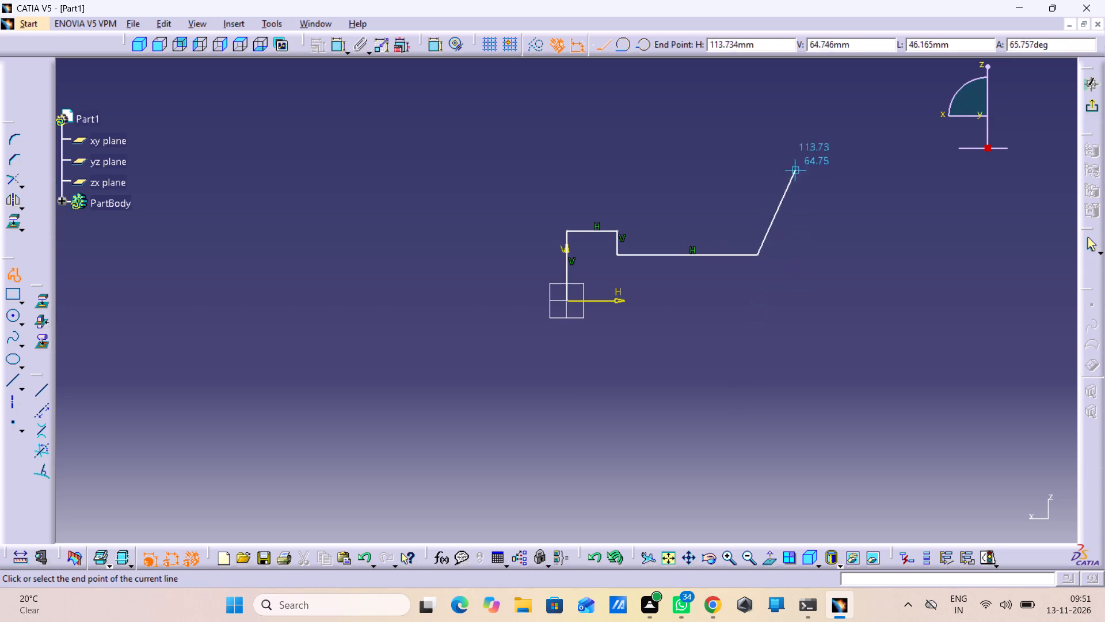
pyautogui.click(623, 47)
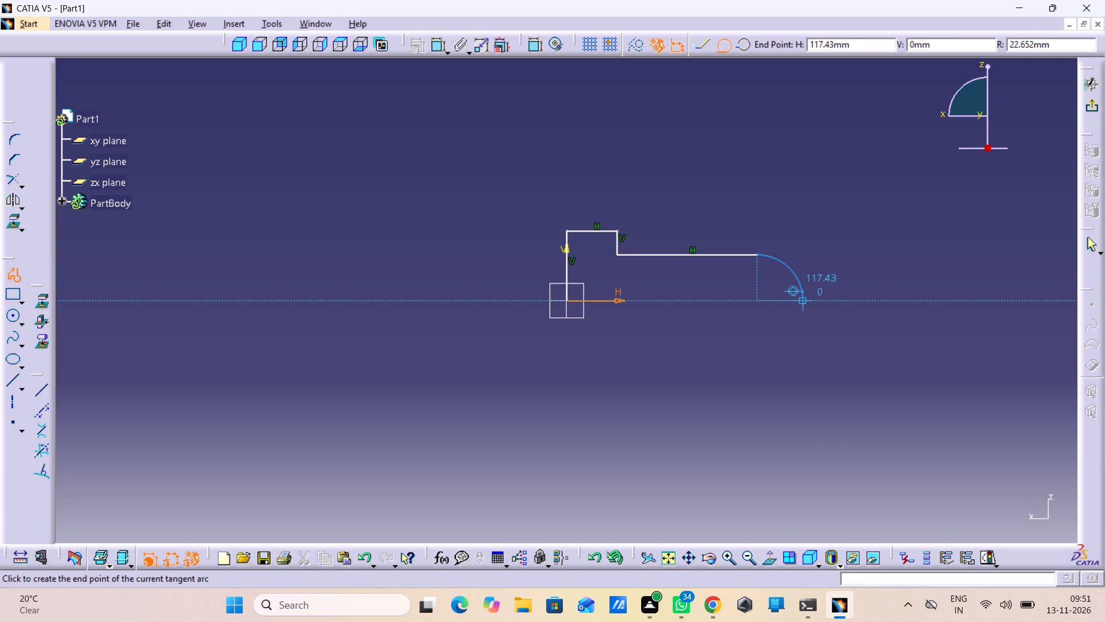
pyautogui.click(799, 299)
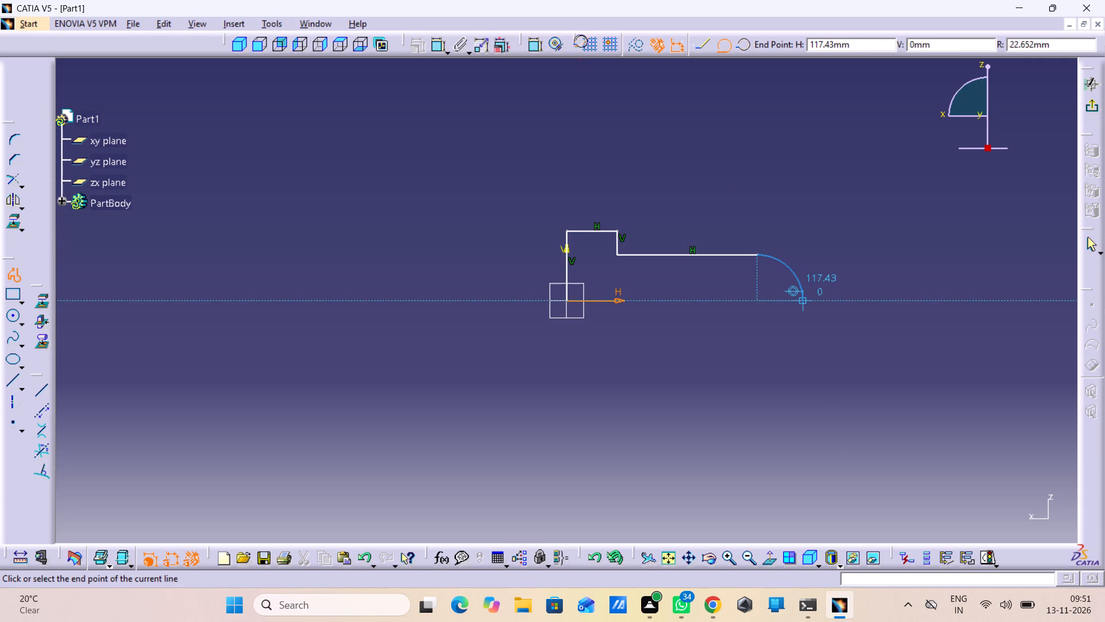
pyautogui.click(566, 300)
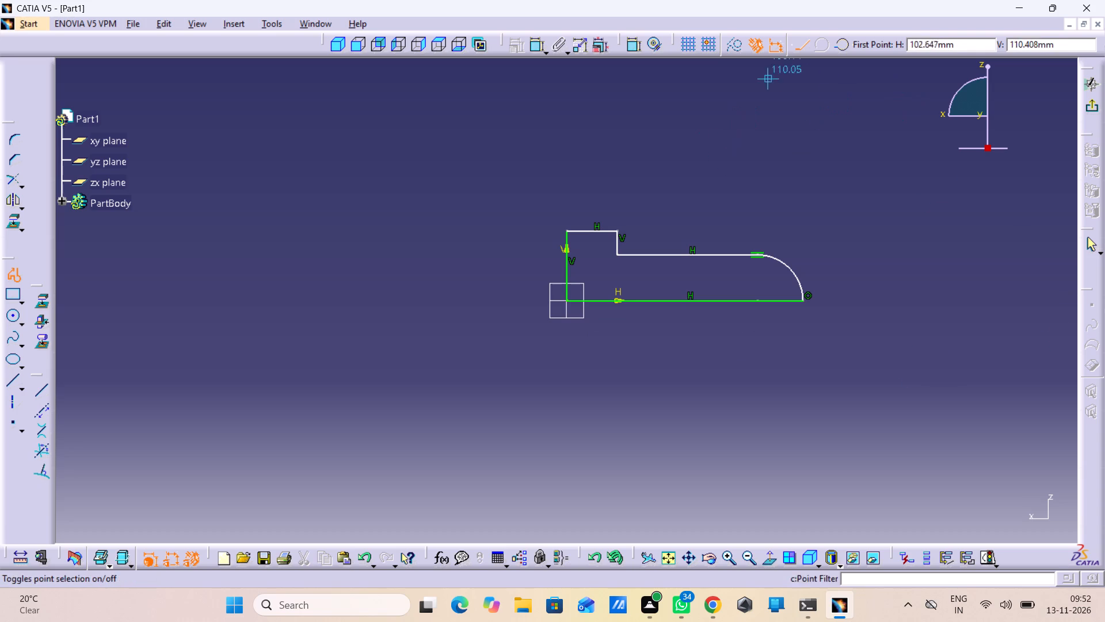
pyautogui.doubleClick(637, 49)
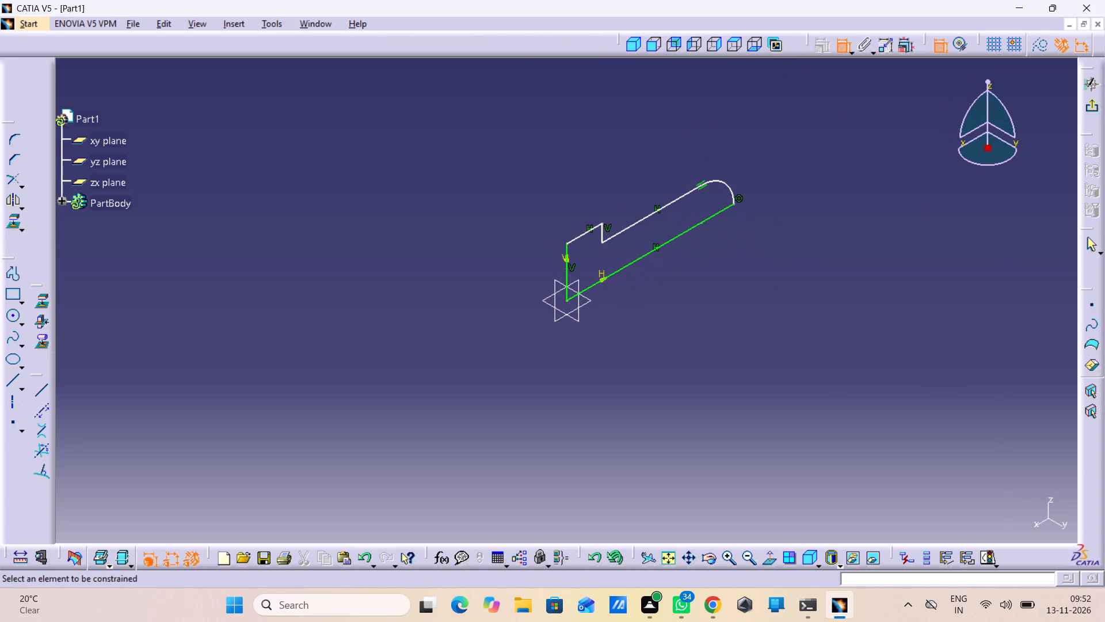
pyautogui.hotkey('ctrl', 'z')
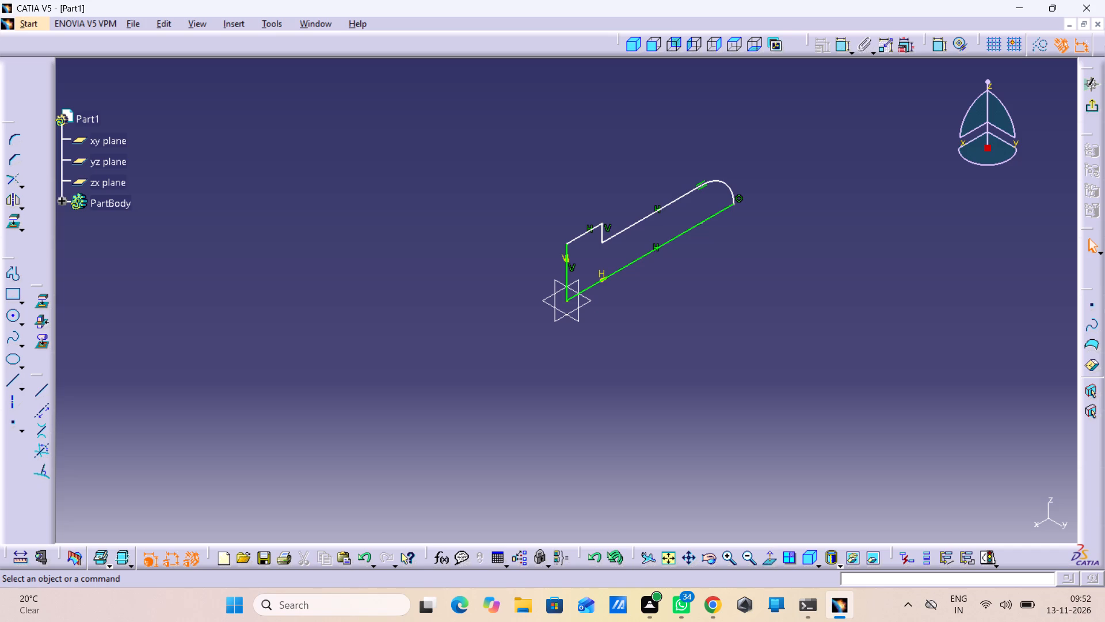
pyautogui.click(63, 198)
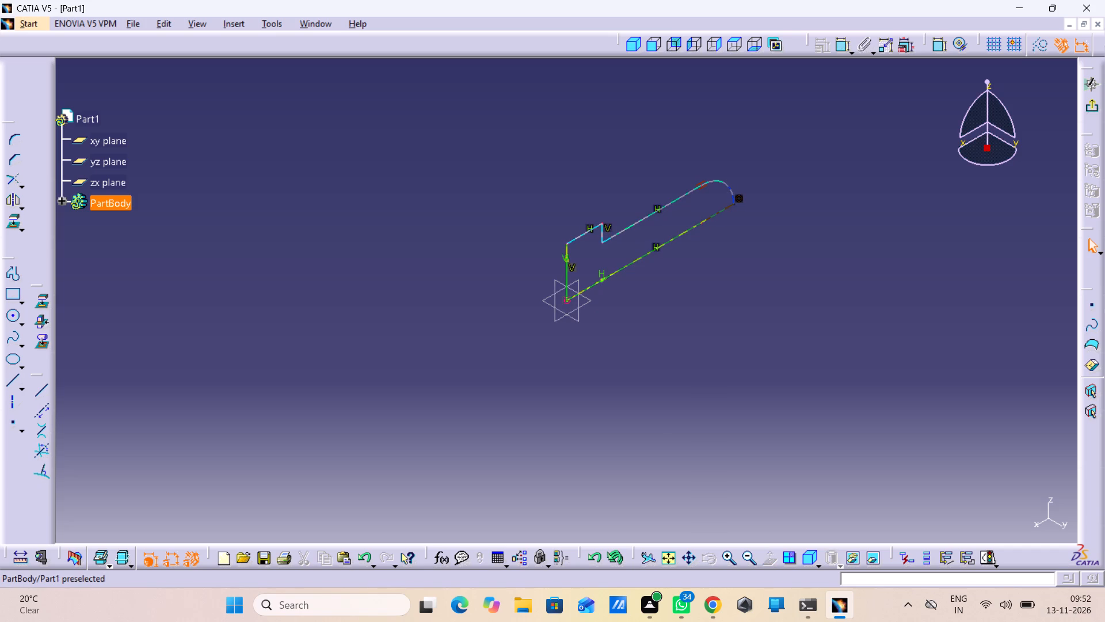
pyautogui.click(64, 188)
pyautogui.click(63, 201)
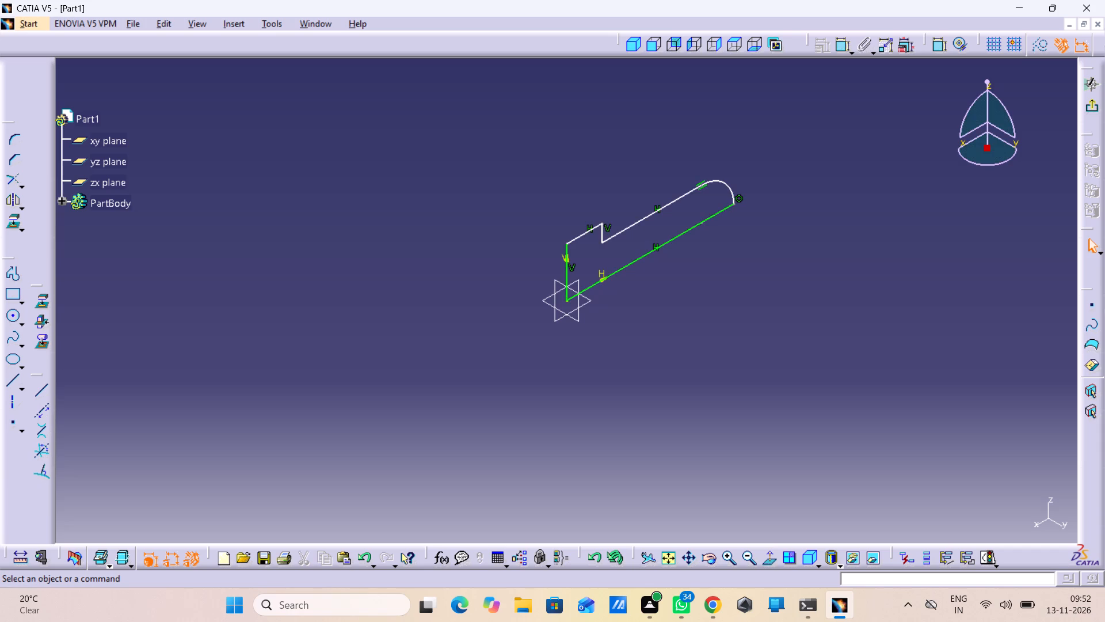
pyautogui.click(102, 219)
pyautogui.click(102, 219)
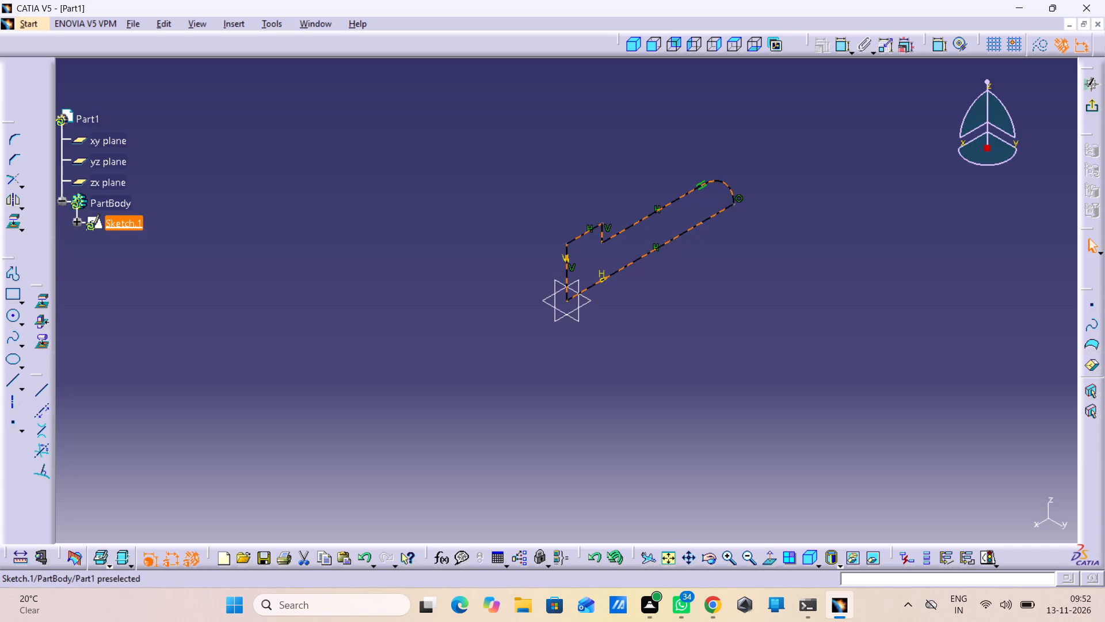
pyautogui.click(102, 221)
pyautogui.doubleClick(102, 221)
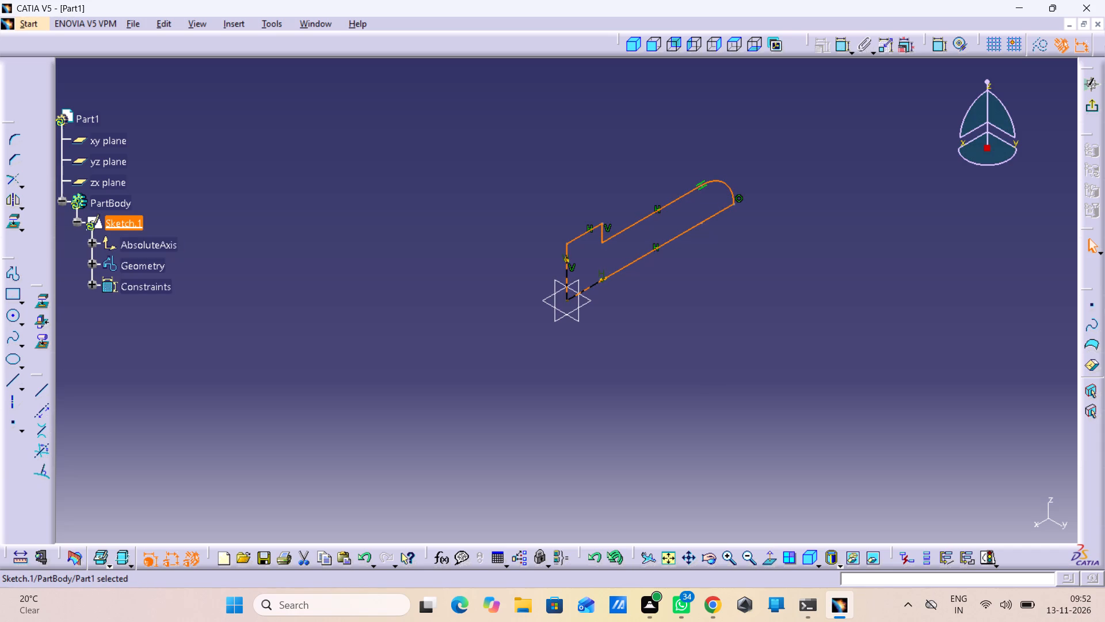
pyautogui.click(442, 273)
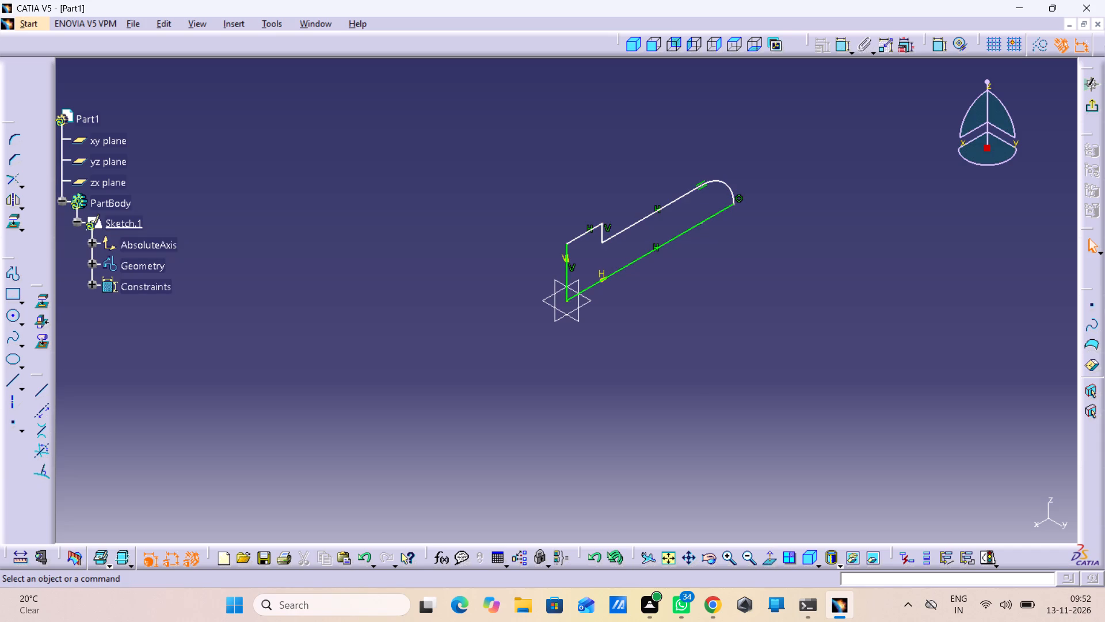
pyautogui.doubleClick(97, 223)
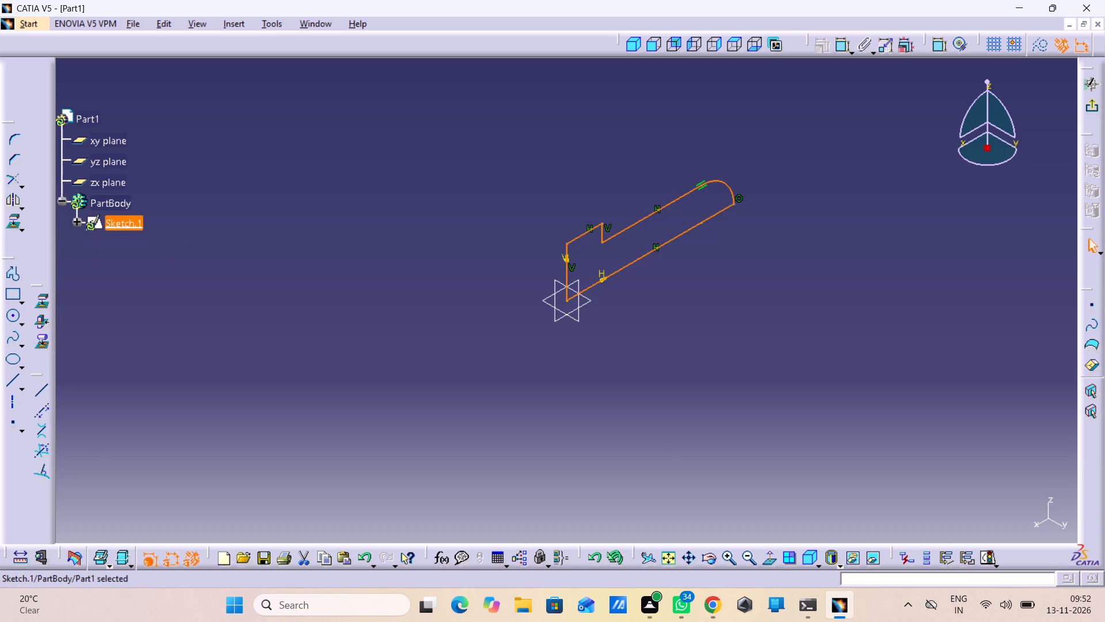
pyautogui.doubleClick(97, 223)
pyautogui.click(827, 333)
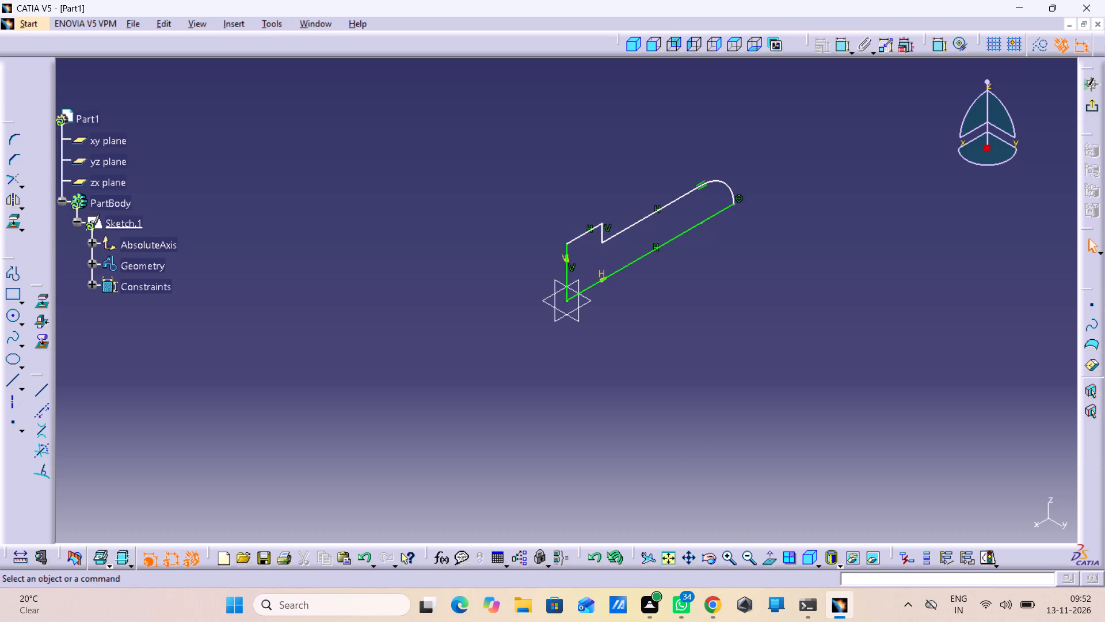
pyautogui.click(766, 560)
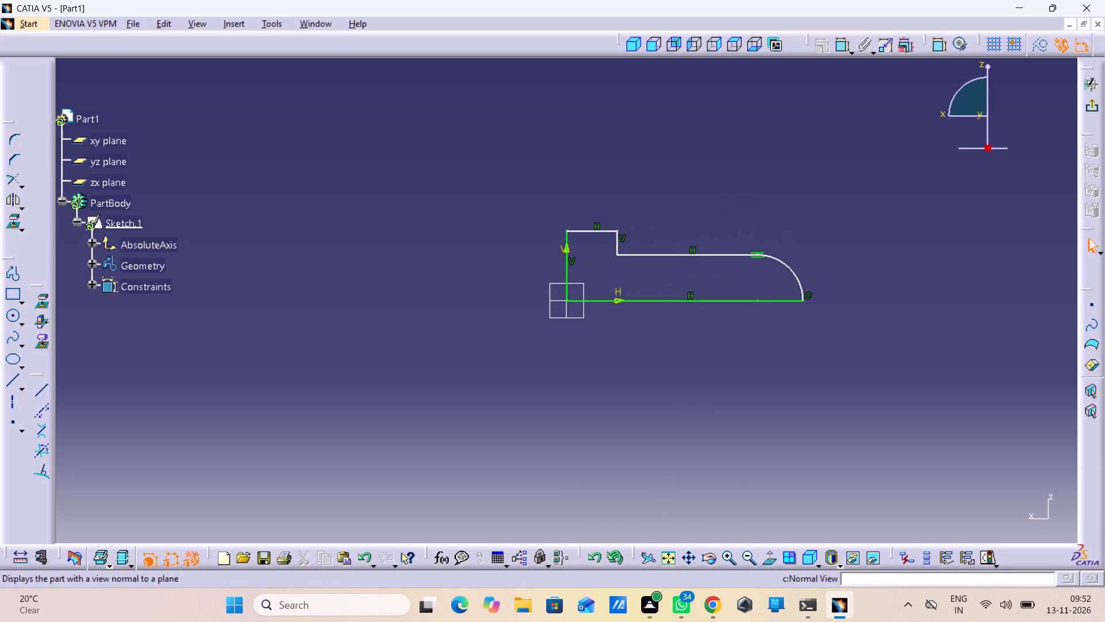
# Dimension the short top horizontal edge of the stepped profile and set its length to 10 mm.
pyautogui.click(839, 47)
pyautogui.click(839, 47)
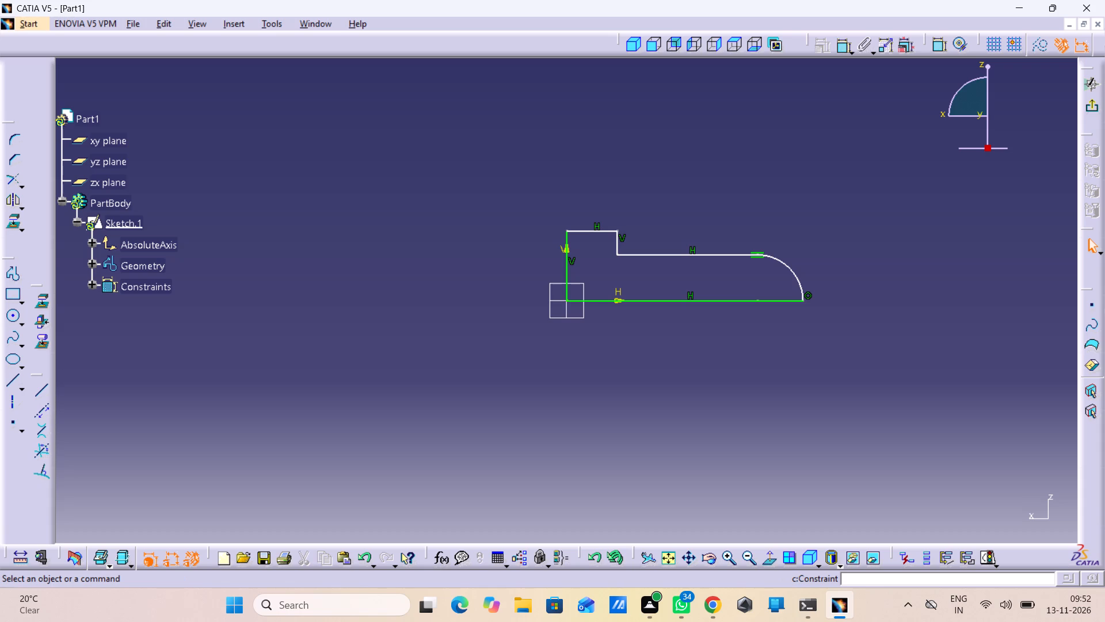
pyautogui.click(843, 45)
pyautogui.click(847, 51)
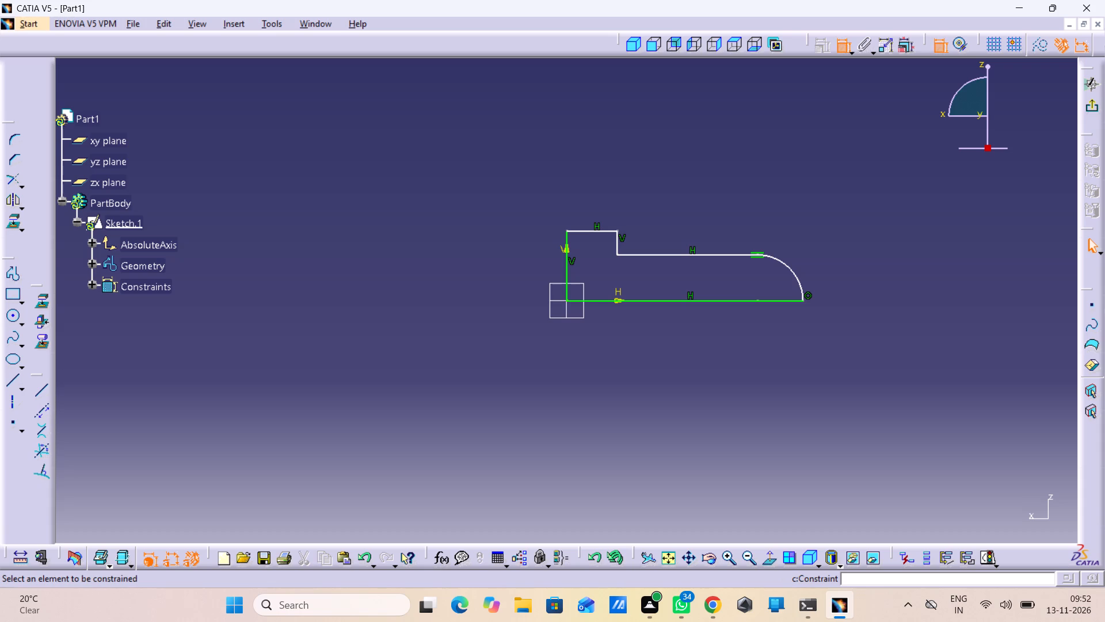
pyautogui.doubleClick(841, 51)
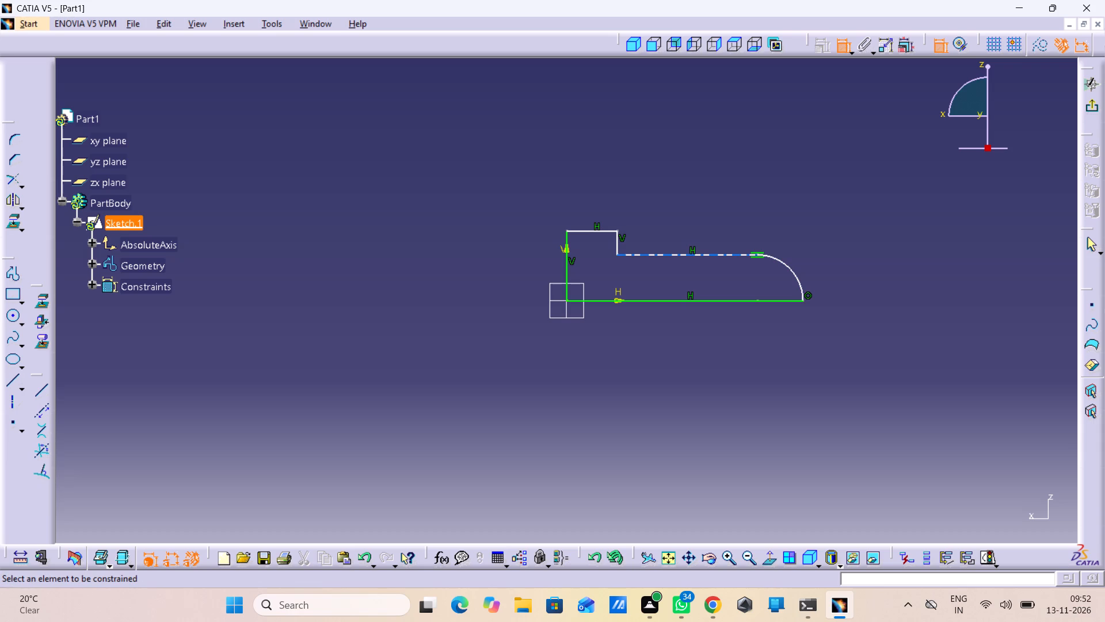
pyautogui.click(601, 234)
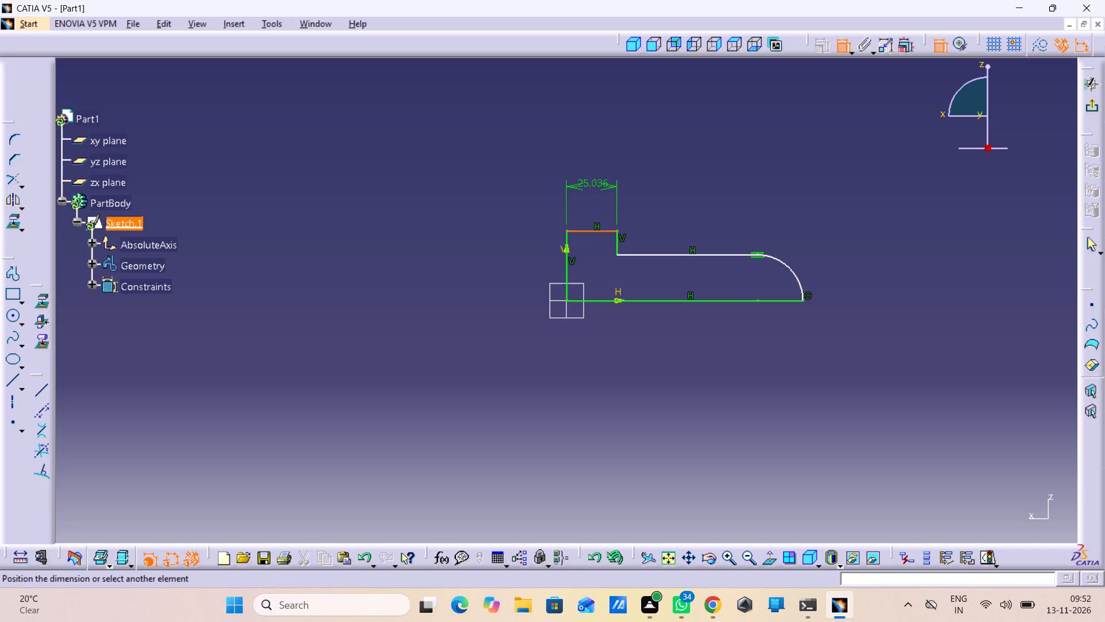
pyautogui.click(594, 187)
pyautogui.doubleClick(593, 181)
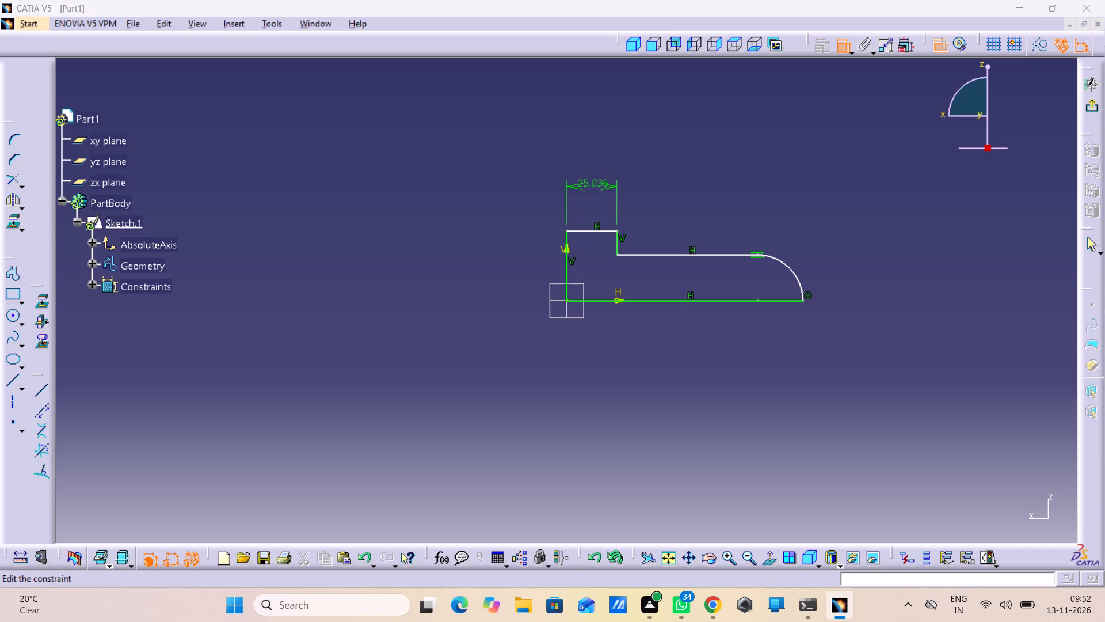
pyautogui.write('10')
pyautogui.press('Return')
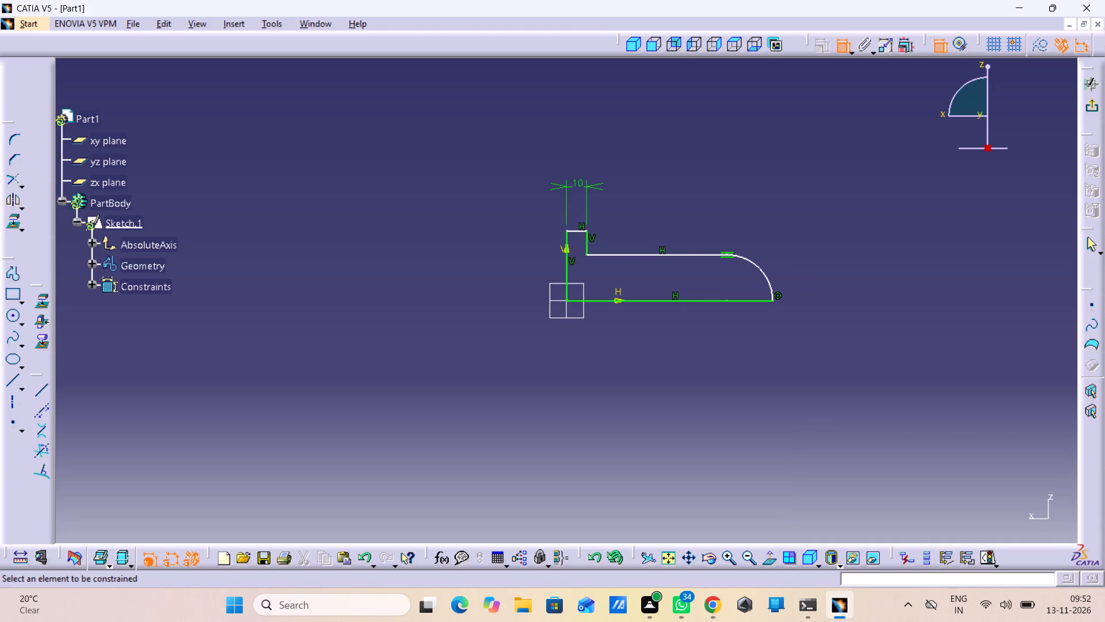
# Dimension the vertical edge rising from the origin and set its height to 7 mm.
pyautogui.click(564, 259)
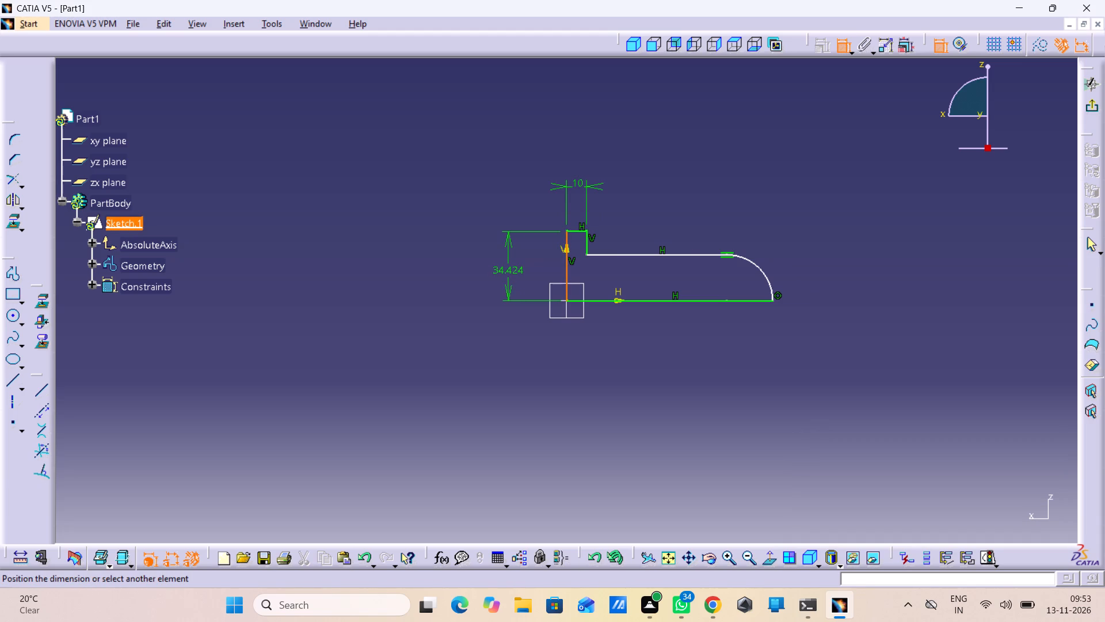
pyautogui.click(509, 273)
pyautogui.doubleClick(504, 266)
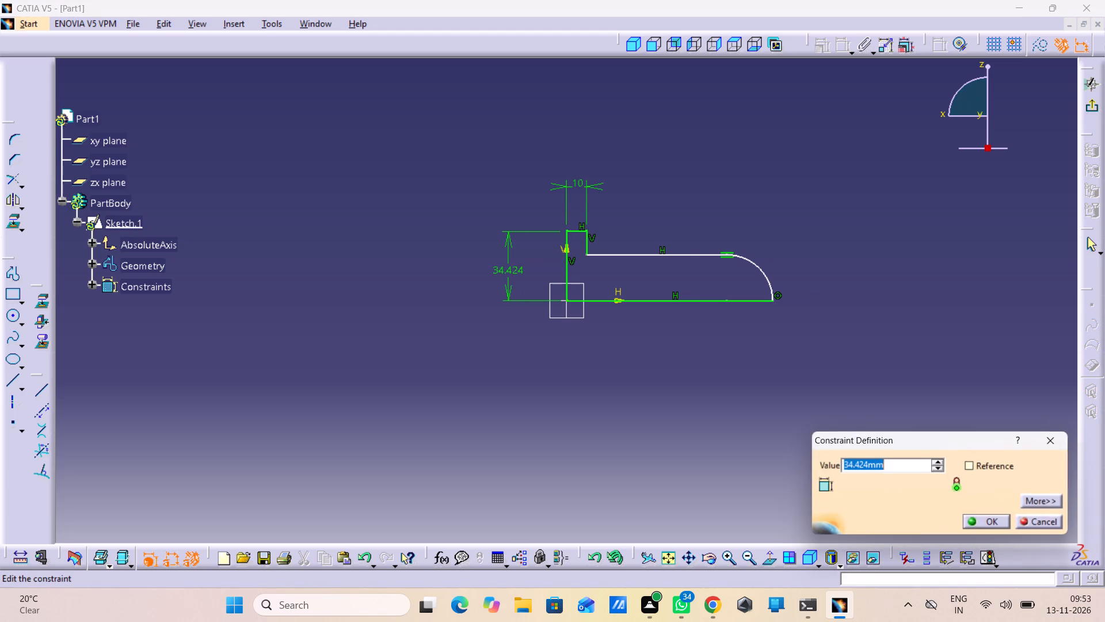
pyautogui.press('7')
pyautogui.press('Return')
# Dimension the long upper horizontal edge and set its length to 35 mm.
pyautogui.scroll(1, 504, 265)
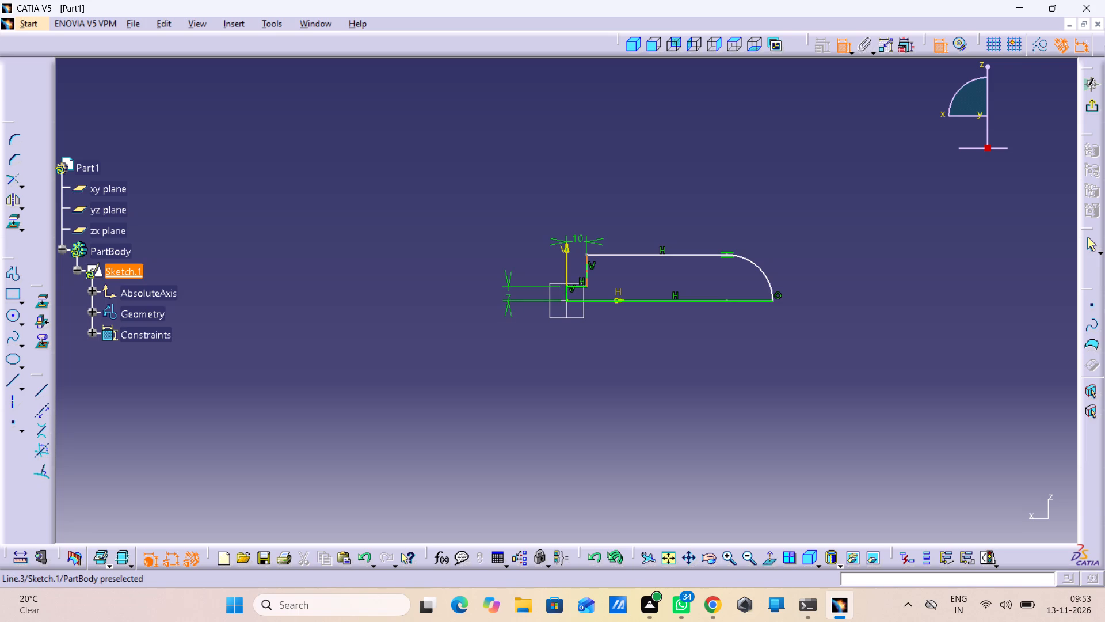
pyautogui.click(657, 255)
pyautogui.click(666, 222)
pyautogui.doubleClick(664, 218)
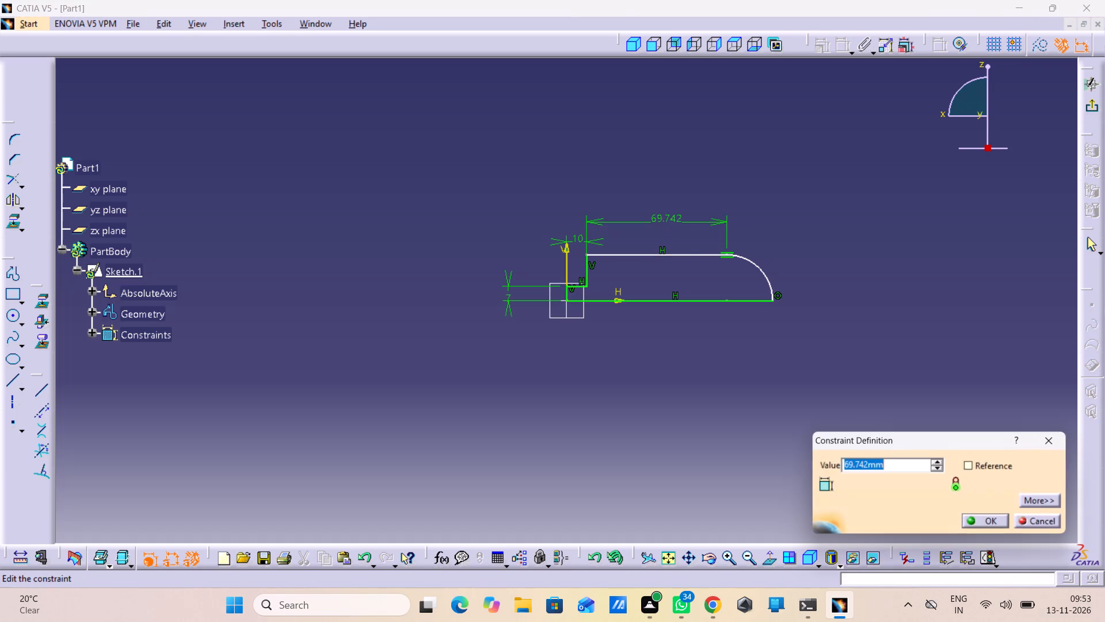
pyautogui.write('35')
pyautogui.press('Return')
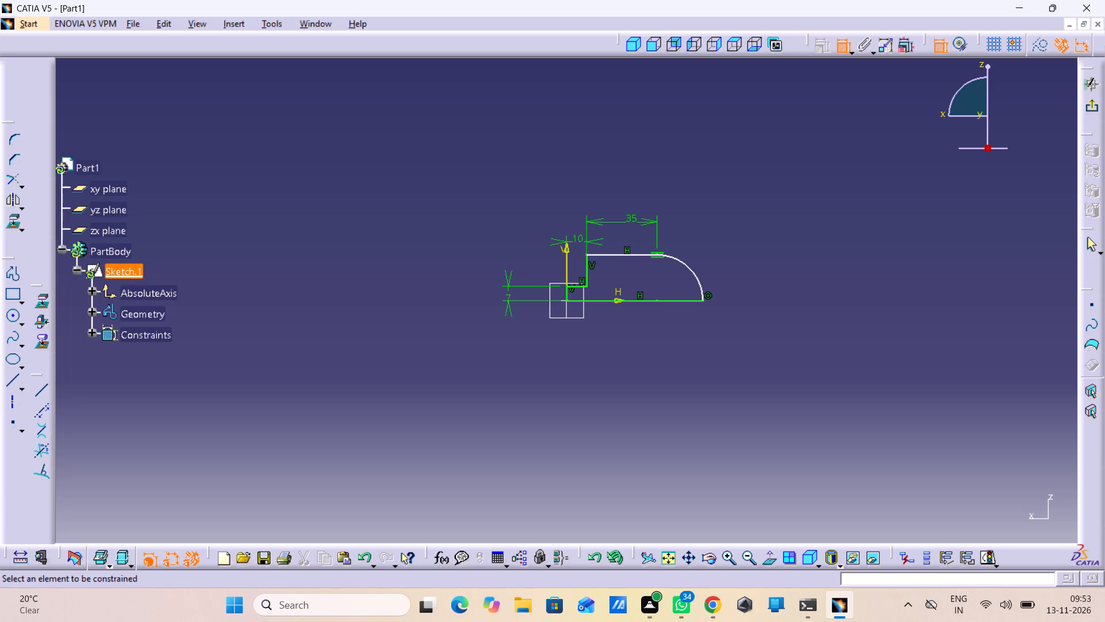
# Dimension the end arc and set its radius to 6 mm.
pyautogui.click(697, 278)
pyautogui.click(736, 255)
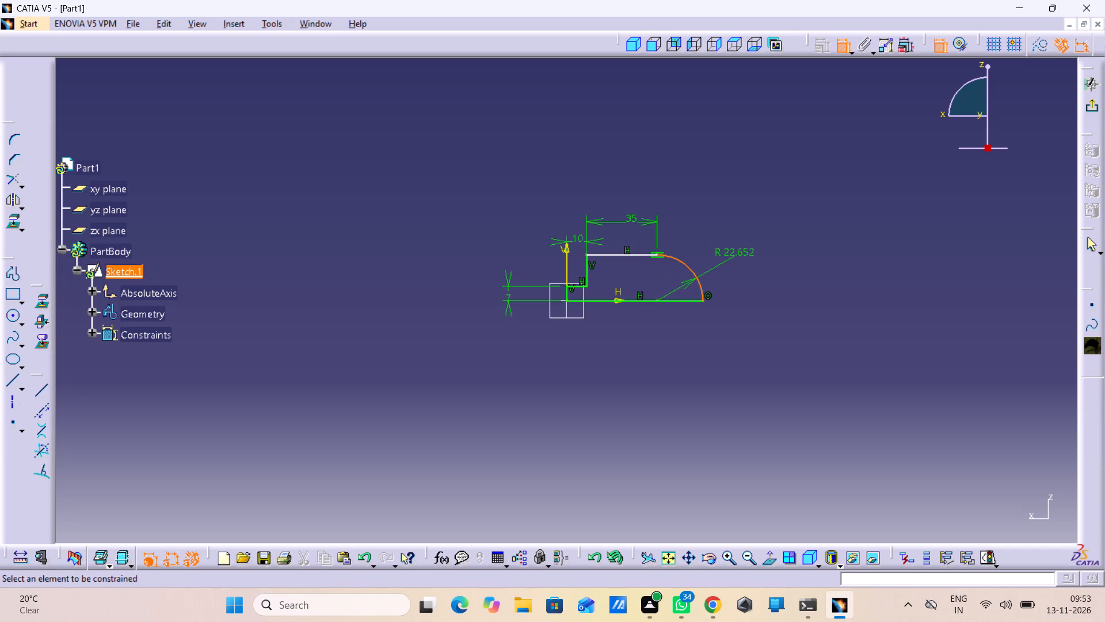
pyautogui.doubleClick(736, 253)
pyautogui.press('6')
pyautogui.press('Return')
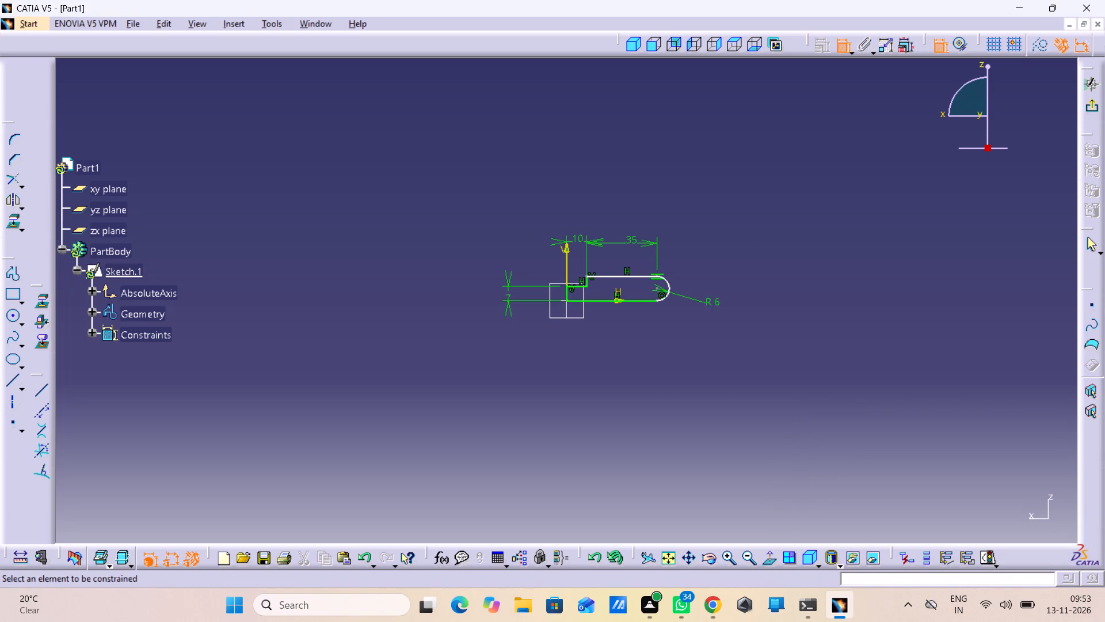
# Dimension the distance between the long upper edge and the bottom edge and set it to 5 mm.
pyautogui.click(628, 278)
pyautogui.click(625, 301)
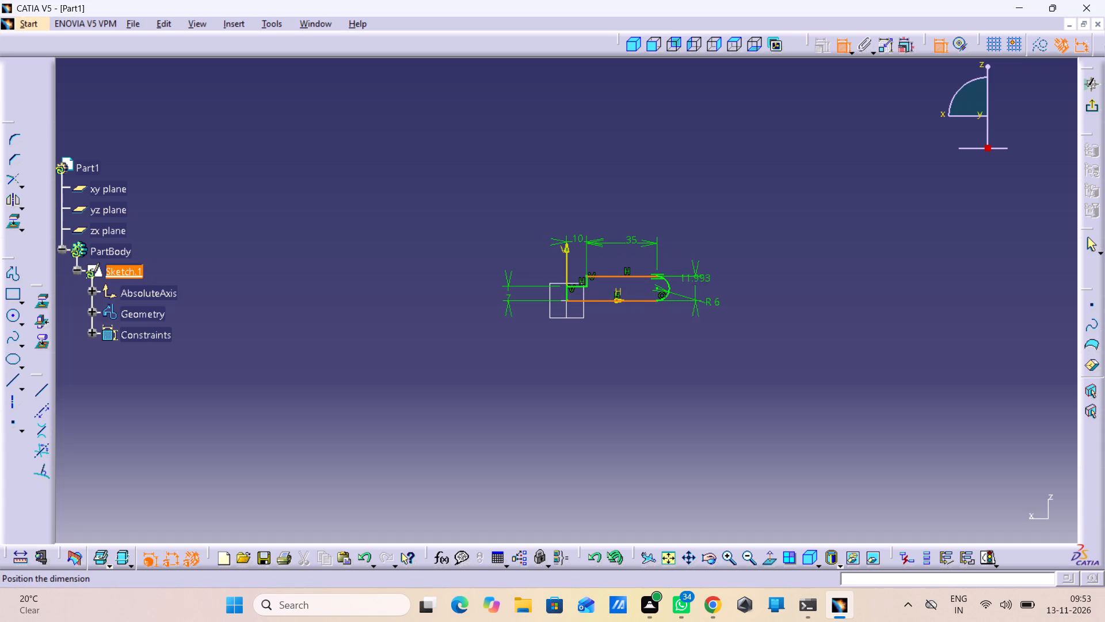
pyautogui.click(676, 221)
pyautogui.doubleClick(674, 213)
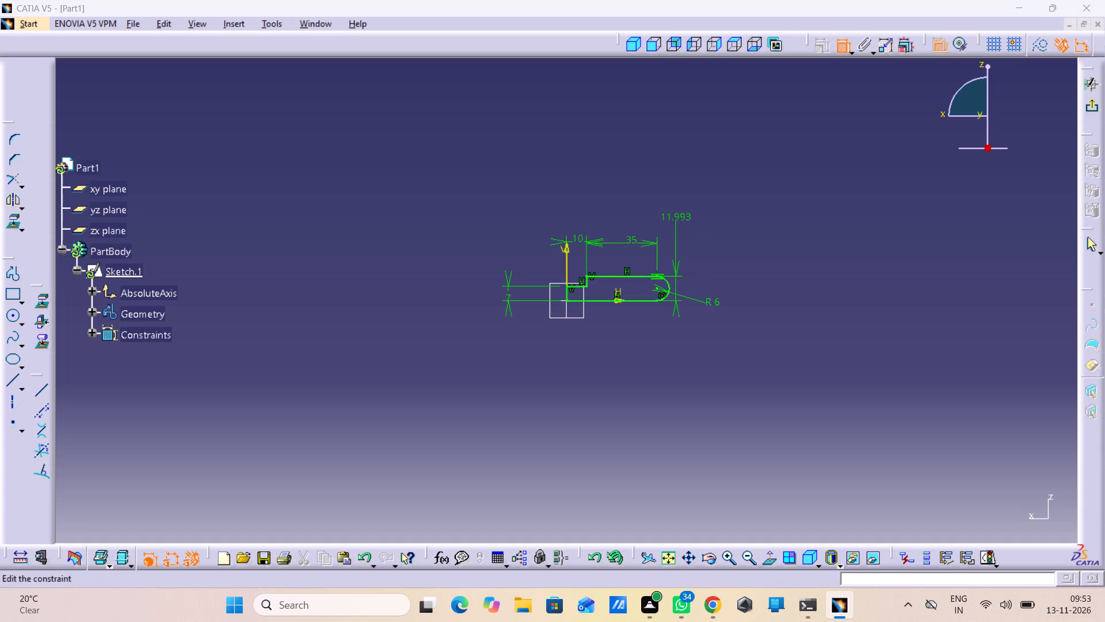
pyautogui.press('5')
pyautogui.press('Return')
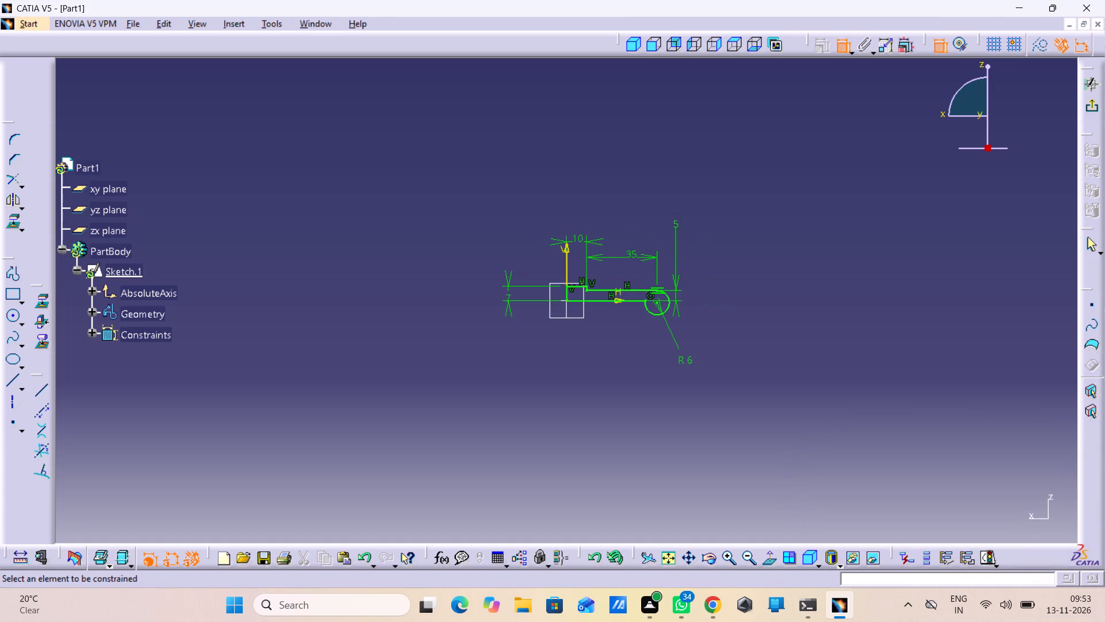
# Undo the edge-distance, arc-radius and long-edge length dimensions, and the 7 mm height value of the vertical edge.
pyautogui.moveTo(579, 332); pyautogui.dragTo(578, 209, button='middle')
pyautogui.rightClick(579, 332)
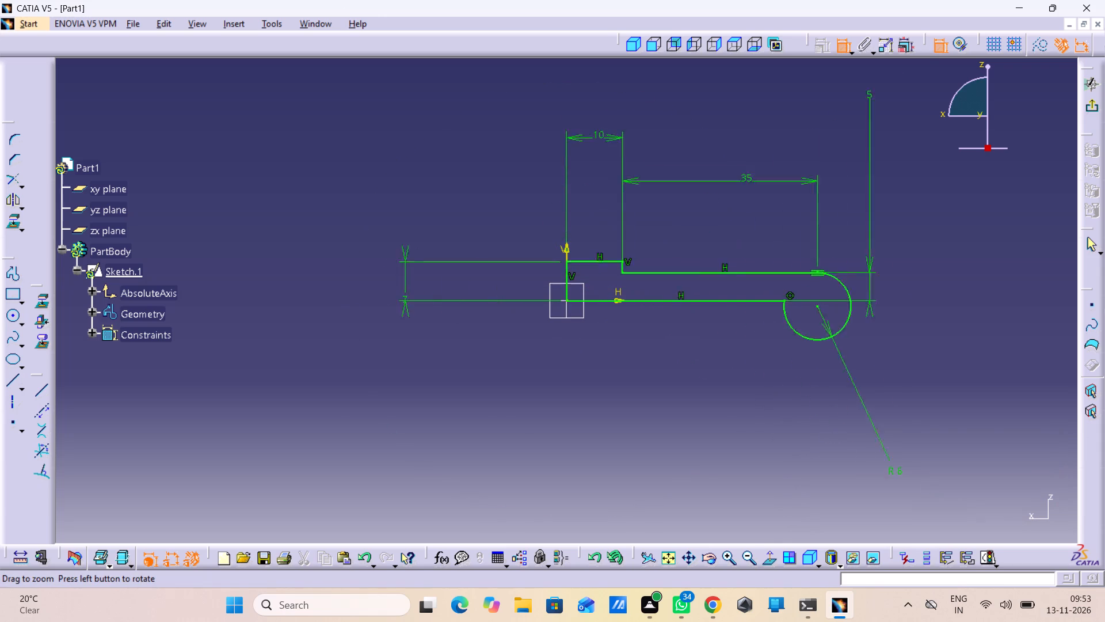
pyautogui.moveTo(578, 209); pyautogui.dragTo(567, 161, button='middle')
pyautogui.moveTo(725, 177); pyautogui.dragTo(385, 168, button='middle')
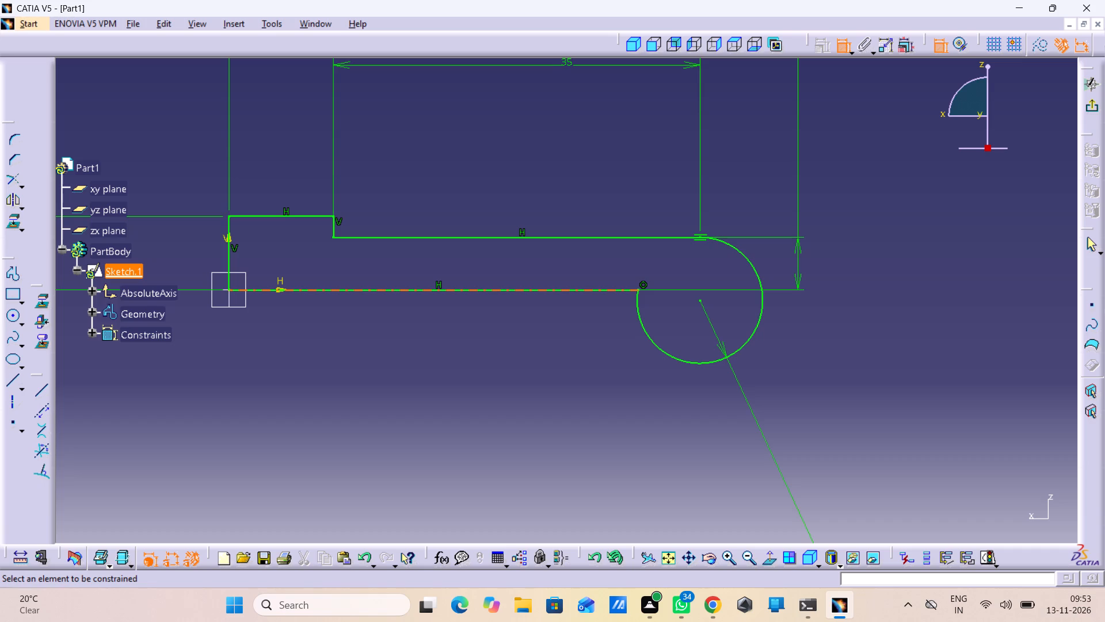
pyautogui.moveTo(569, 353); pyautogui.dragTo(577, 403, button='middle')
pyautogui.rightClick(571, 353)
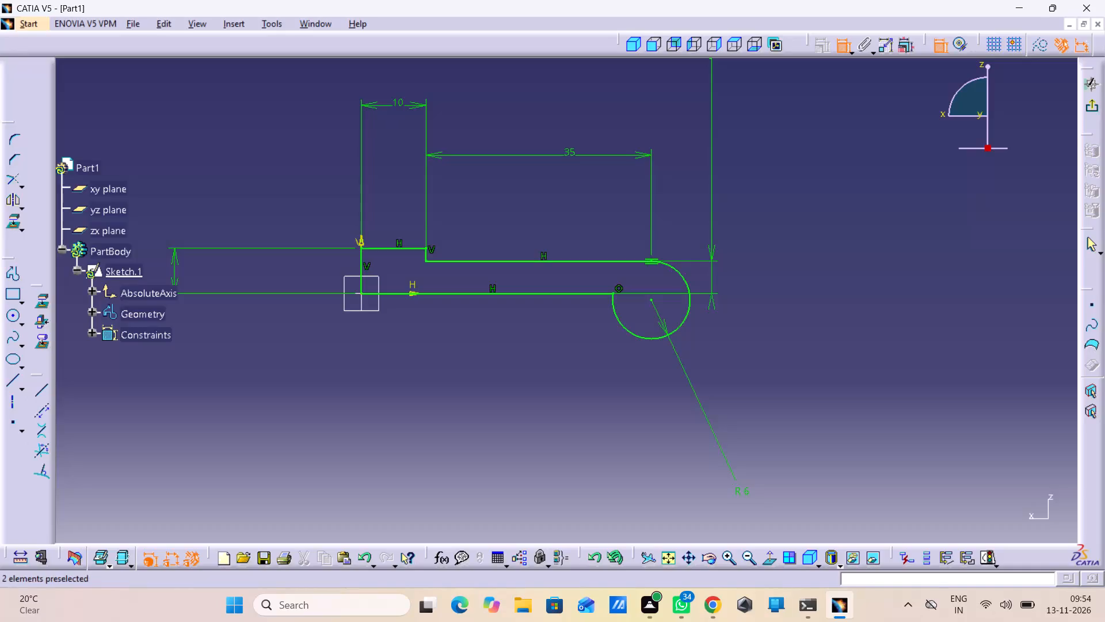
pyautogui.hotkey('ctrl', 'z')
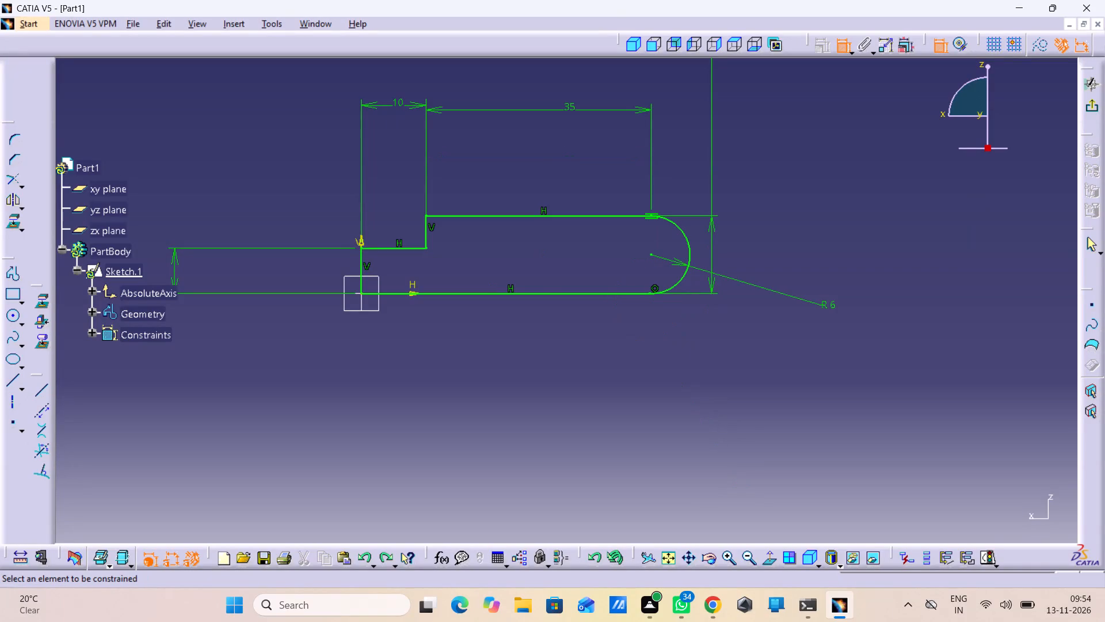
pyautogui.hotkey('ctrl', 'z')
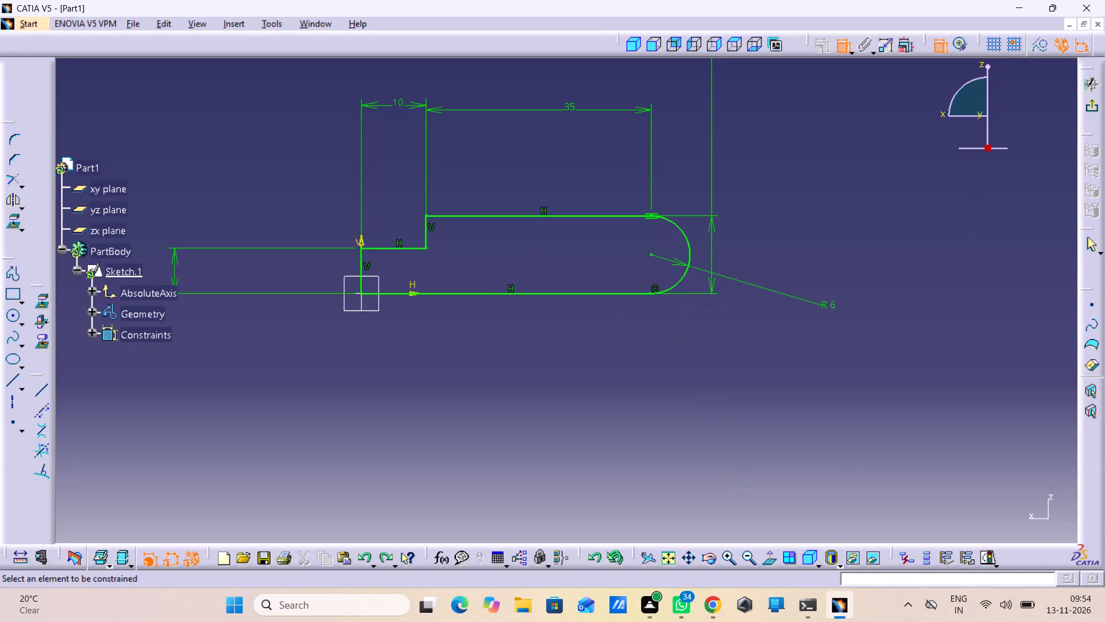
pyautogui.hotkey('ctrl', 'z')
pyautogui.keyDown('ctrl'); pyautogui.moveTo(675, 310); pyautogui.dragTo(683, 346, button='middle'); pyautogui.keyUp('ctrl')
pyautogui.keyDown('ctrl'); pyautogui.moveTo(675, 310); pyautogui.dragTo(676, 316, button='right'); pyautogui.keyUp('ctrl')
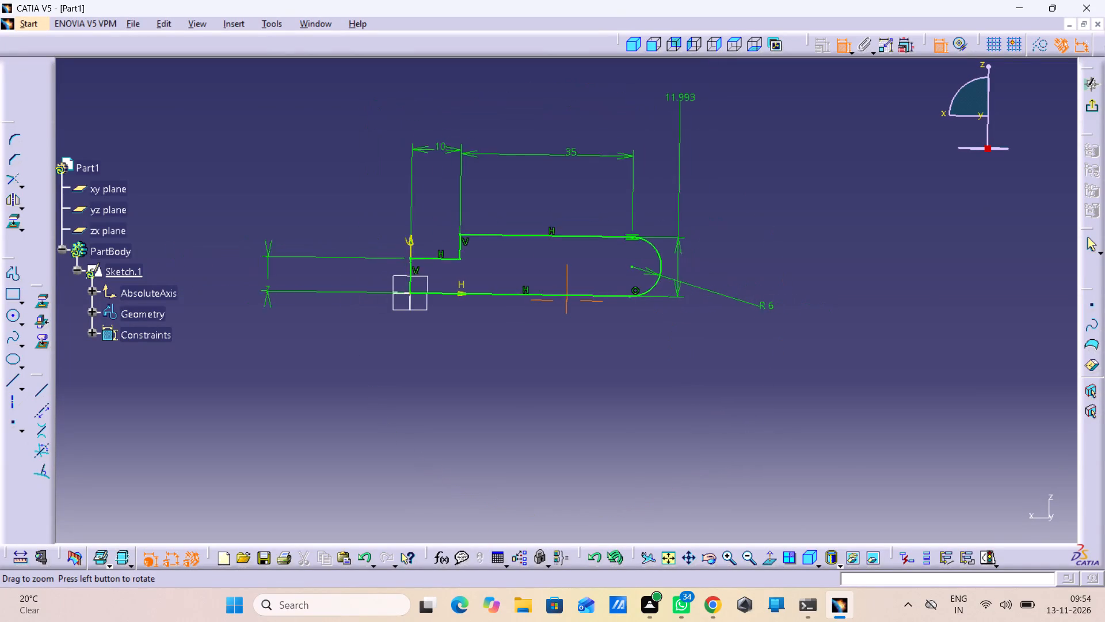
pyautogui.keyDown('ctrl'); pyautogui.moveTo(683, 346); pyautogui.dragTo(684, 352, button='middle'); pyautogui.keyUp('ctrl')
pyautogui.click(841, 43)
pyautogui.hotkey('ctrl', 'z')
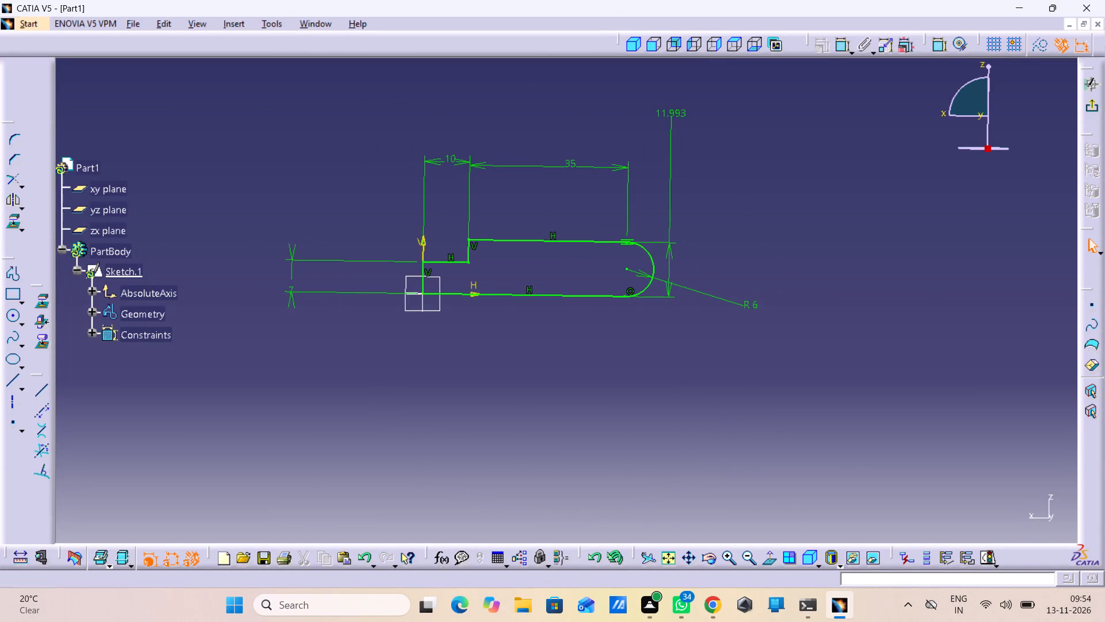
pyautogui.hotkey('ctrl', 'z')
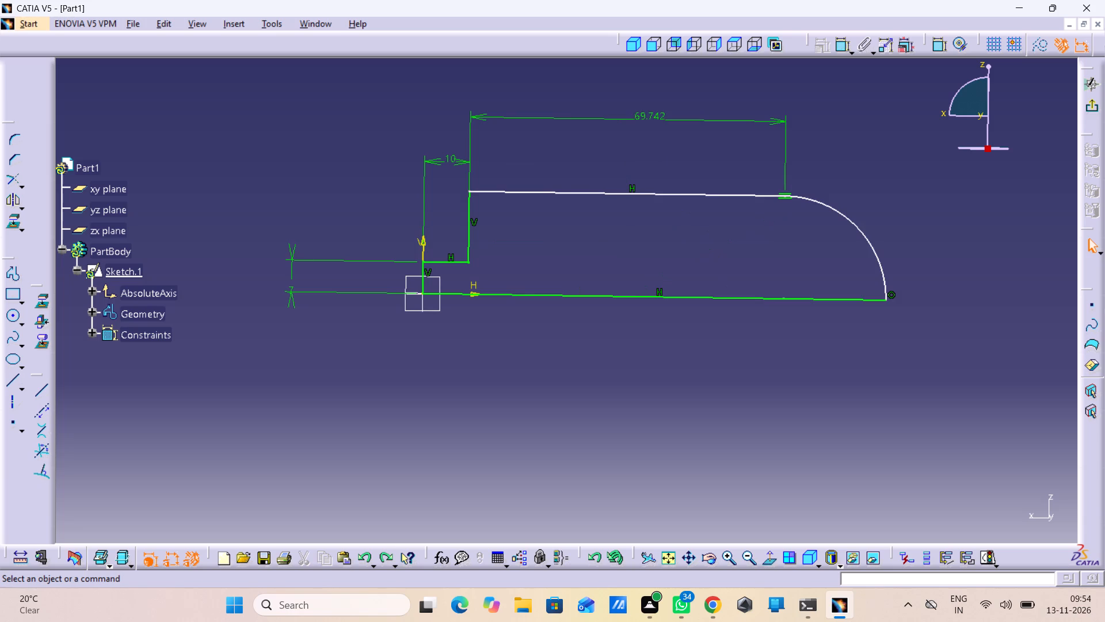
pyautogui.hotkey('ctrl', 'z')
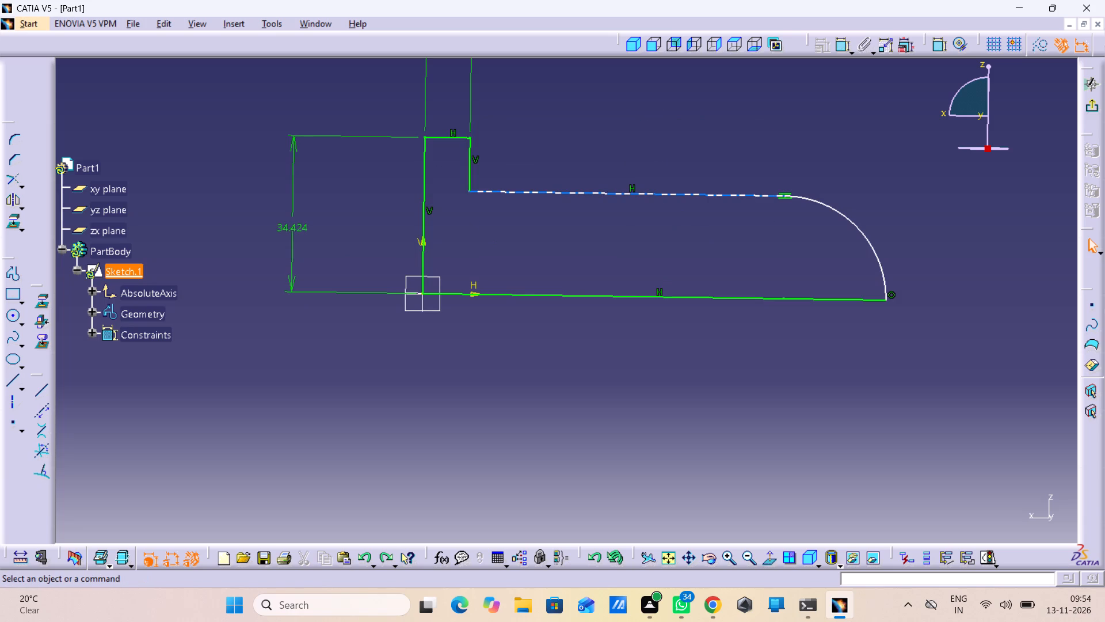
# Dimension the end arc of the profile and set its radius to 6 mm.
pyautogui.click(857, 233)
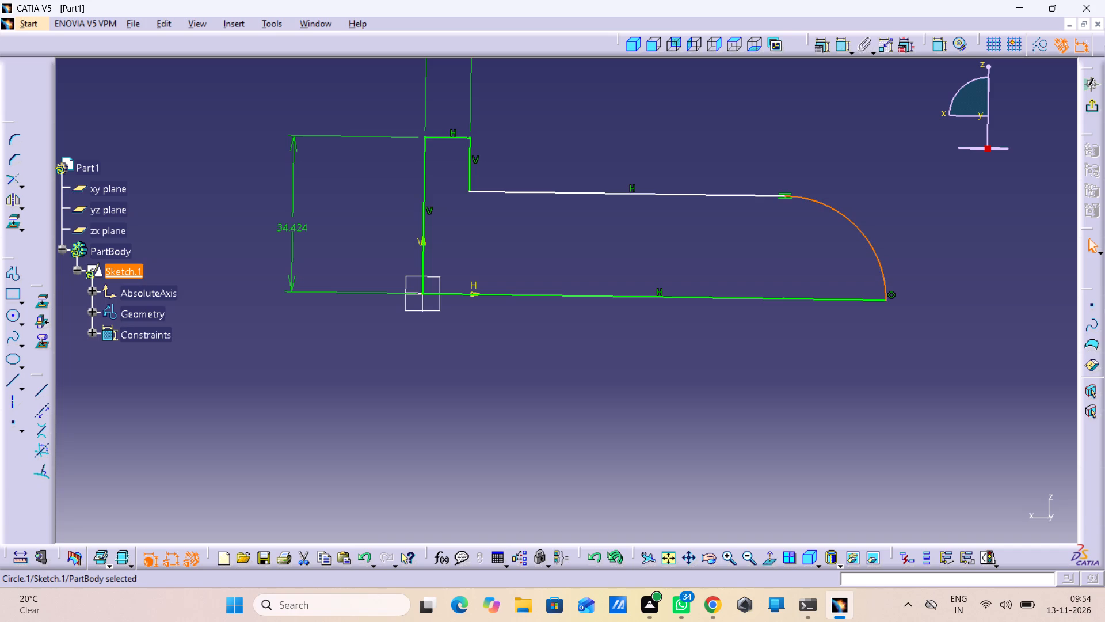
pyautogui.click(873, 128)
pyautogui.doubleClick(845, 51)
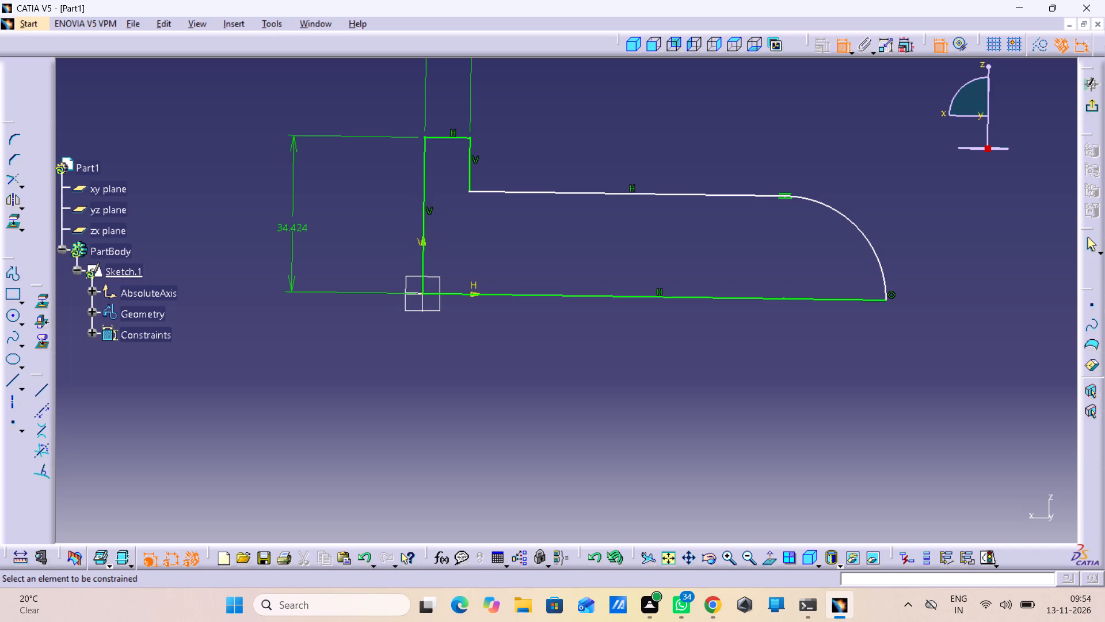
pyautogui.click(860, 226)
pyautogui.click(899, 219)
pyautogui.doubleClick(900, 211)
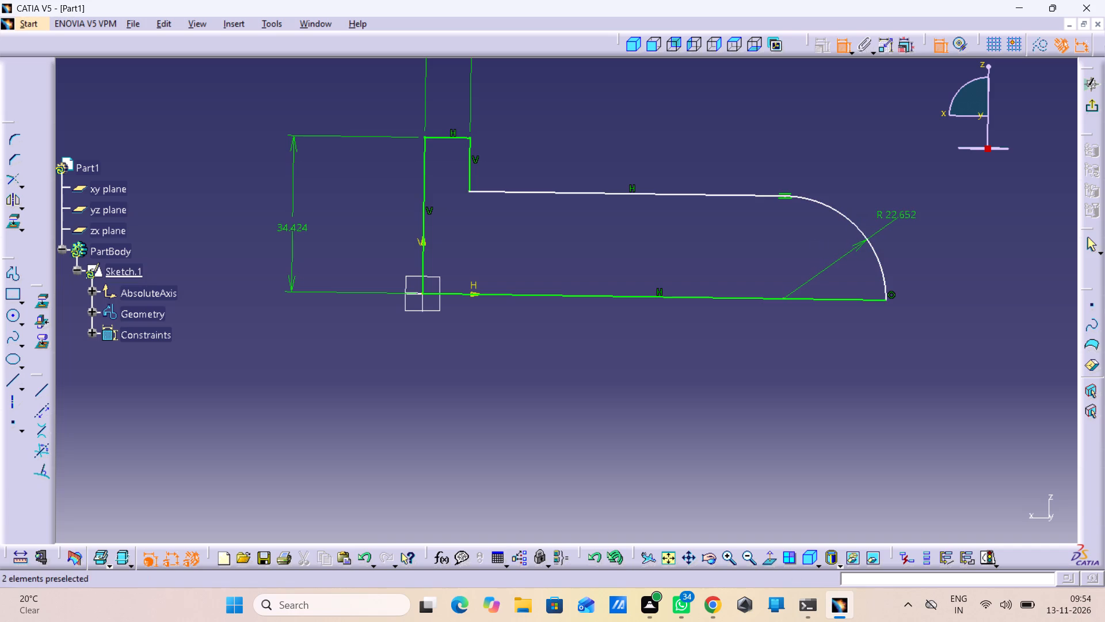
pyautogui.press('6')
pyautogui.press('Return')
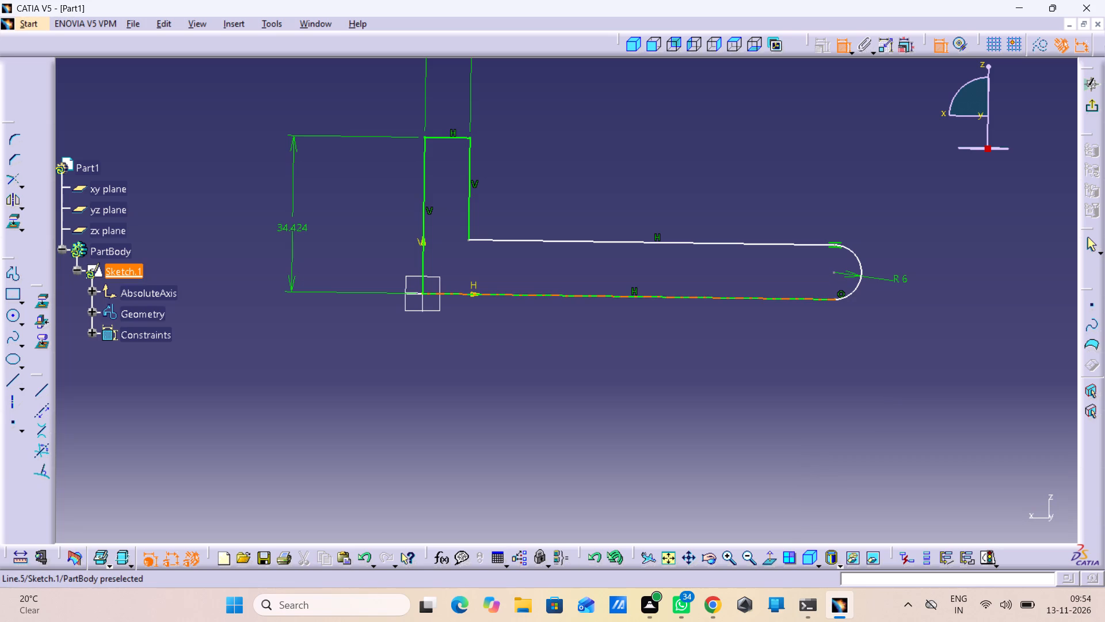
# Dimension the distance between the long upper horizontal edge and the bottom edge and set it to 5 mm.
pyautogui.click(799, 242)
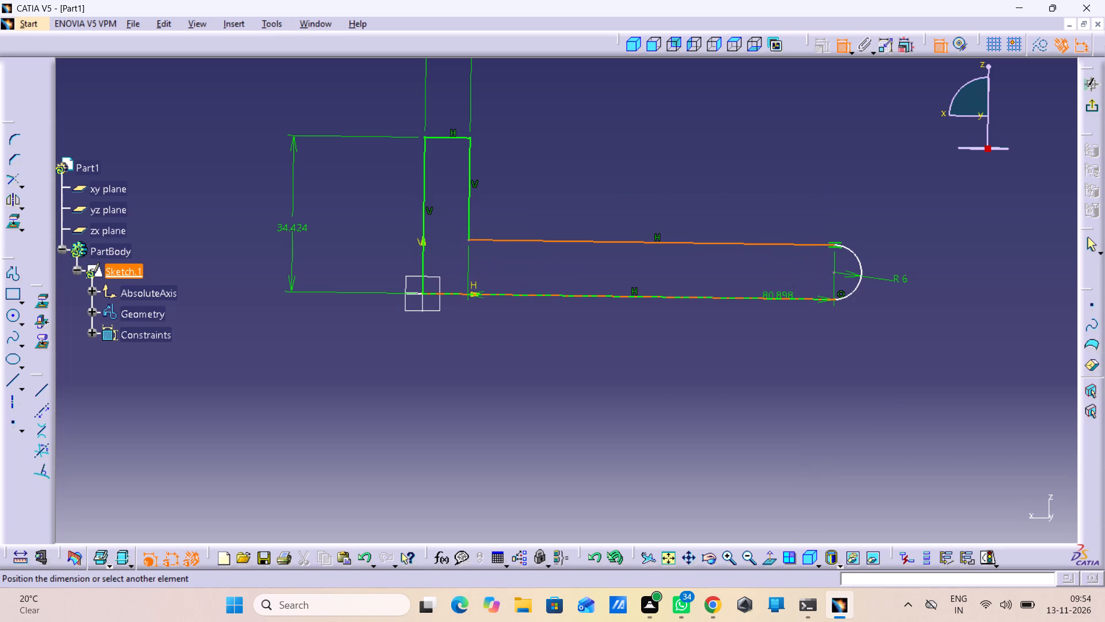
pyautogui.moveTo(777, 300); pyautogui.dragTo(724, 299, button='right')
pyautogui.click(777, 300)
pyautogui.click(685, 321)
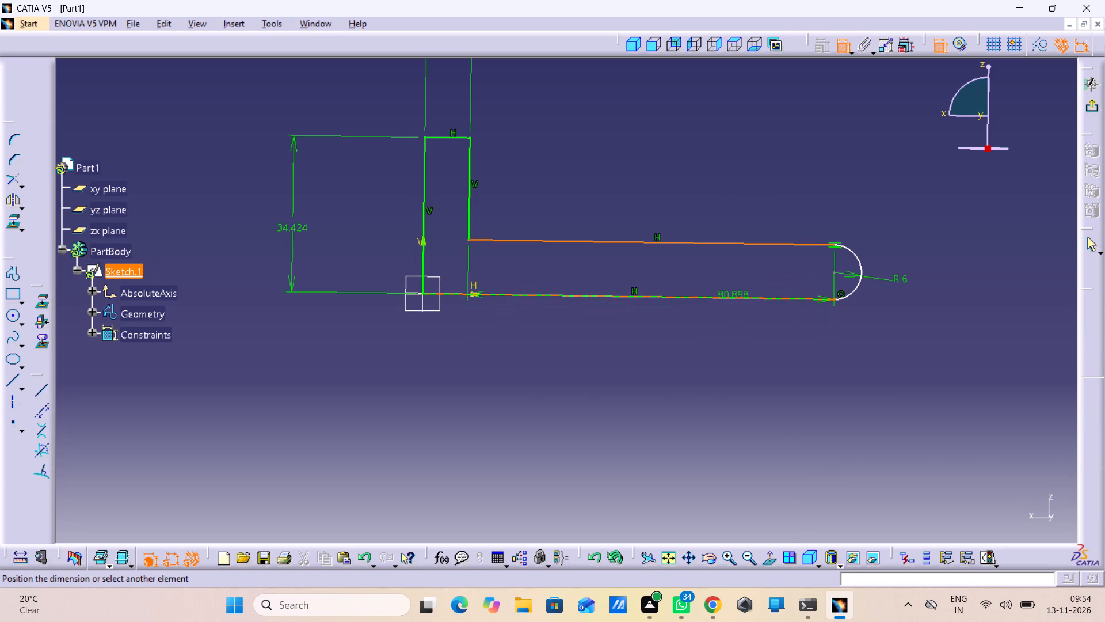
pyautogui.click(737, 294)
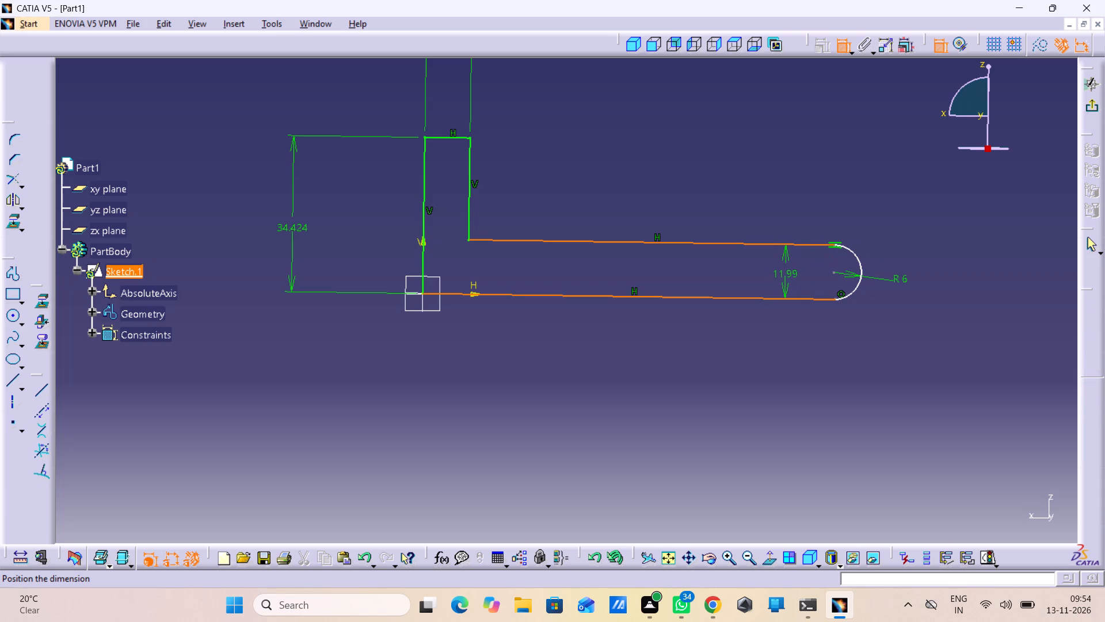
pyautogui.click(786, 275)
pyautogui.doubleClick(786, 271)
pyautogui.press('5')
pyautogui.press('Return')
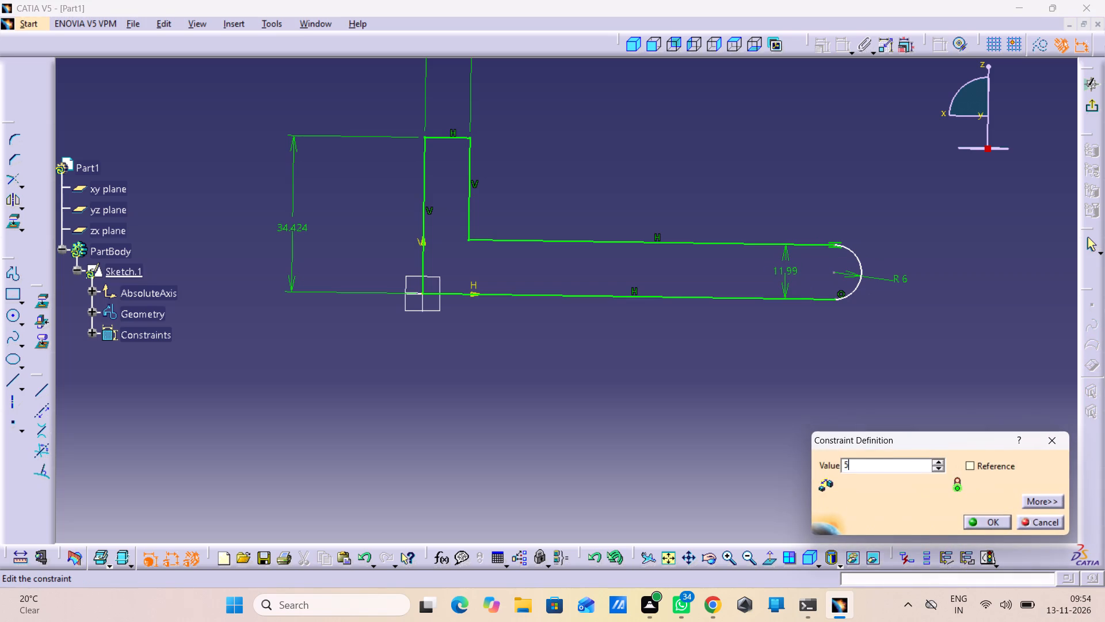
# Dimension the length of the profile's long upper horizontal edge and set it to 35 mm.
pyautogui.moveTo(739, 276); pyautogui.dragTo(739, 267)
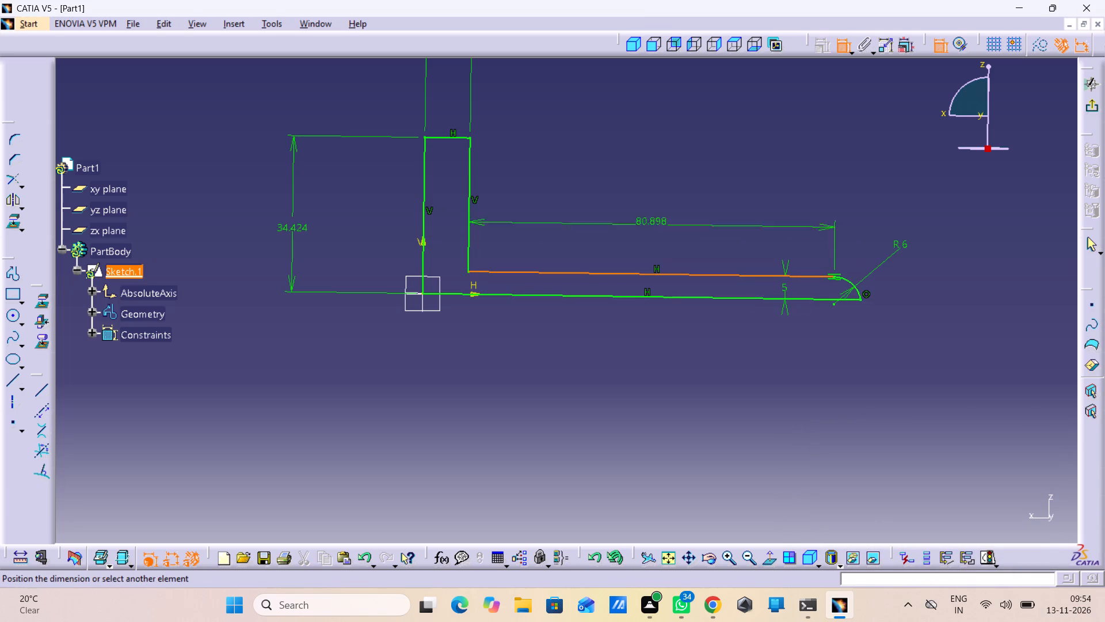
pyautogui.click(699, 219)
pyautogui.doubleClick(699, 211)
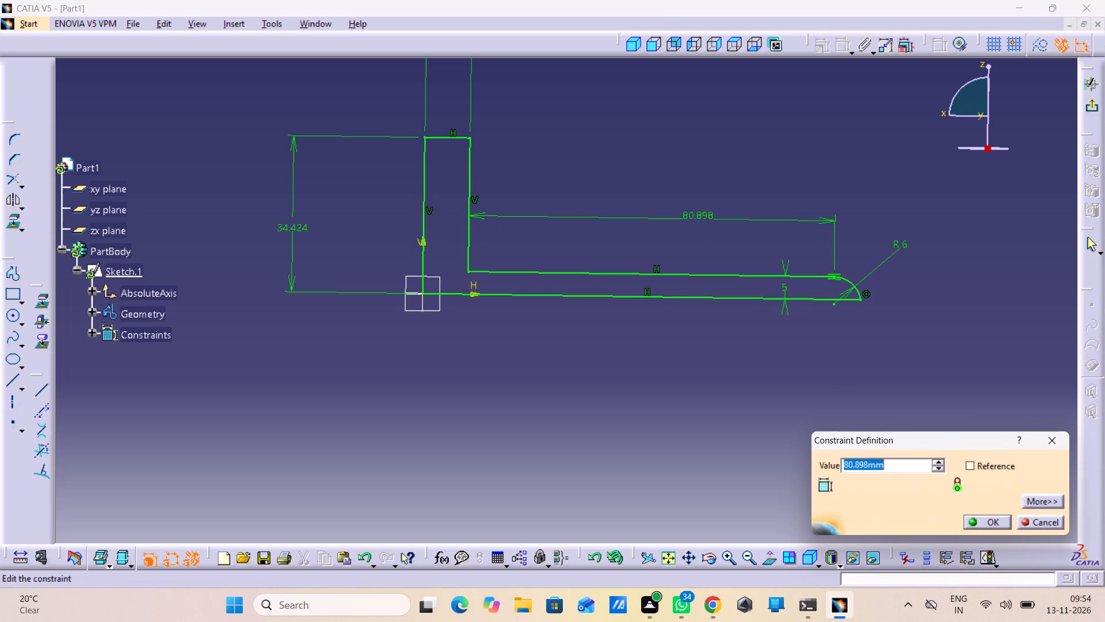
pyautogui.press('3')
pyautogui.press('5')
pyautogui.press('Return')
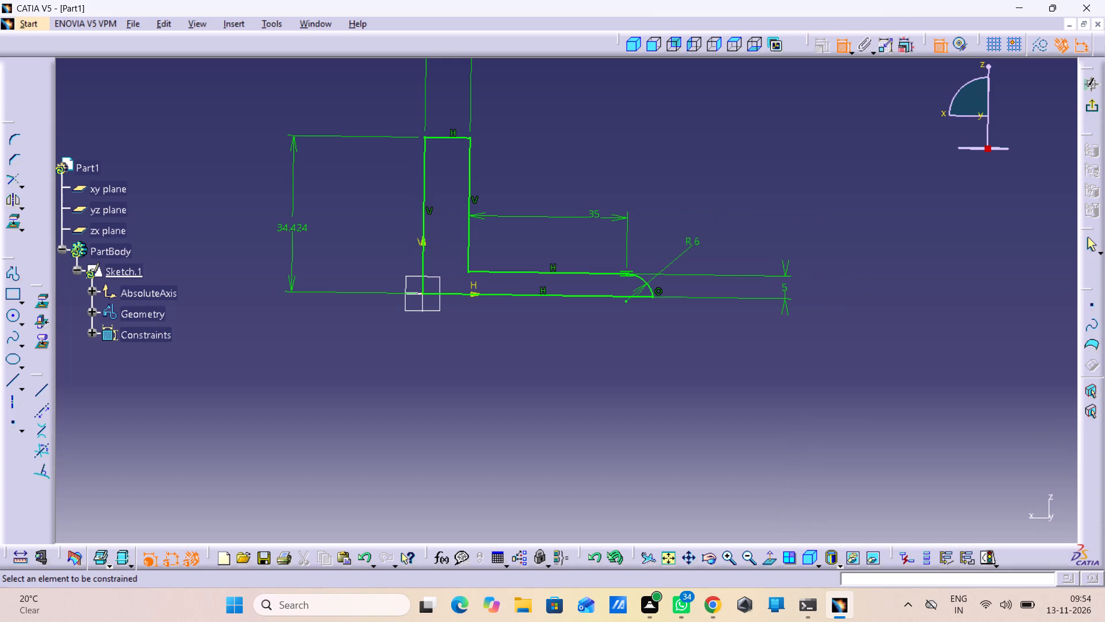
# Set the height of the profile's tall vertical edge at the origin to 7 mm and exit the sketch.
pyautogui.doubleClick(285, 227)
pyautogui.press('7')
pyautogui.press('Return')
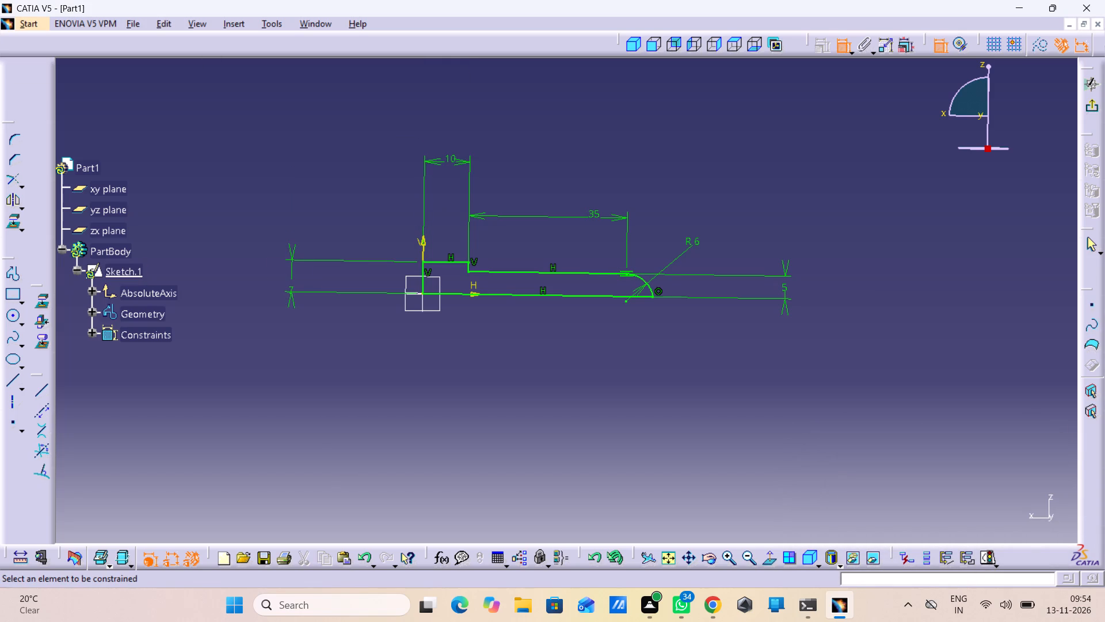
pyautogui.click(770, 557)
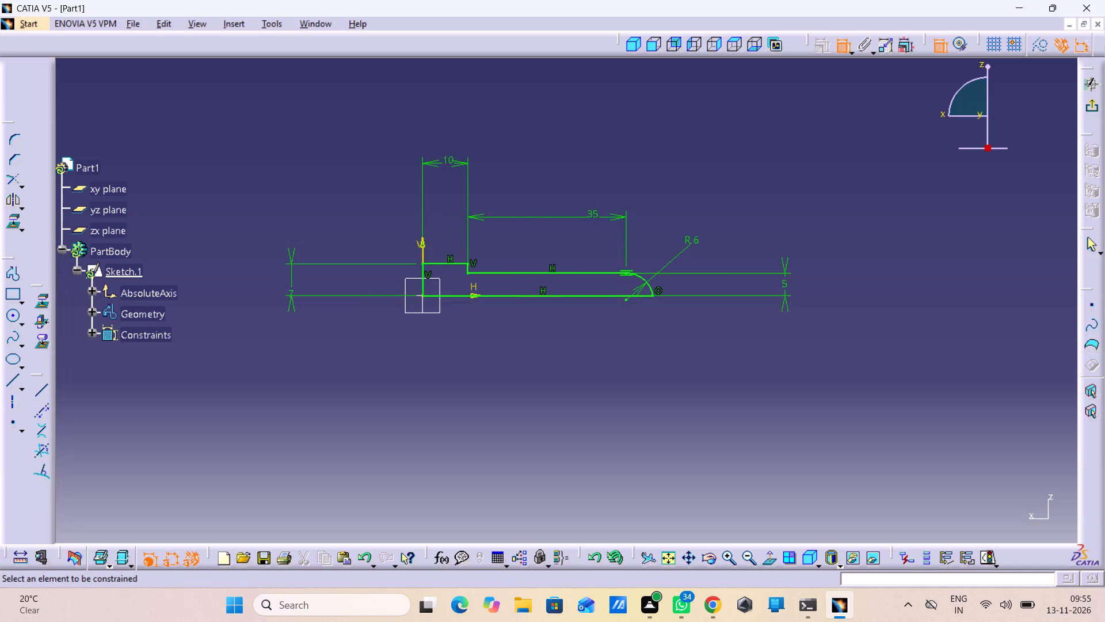
pyautogui.click(1090, 111)
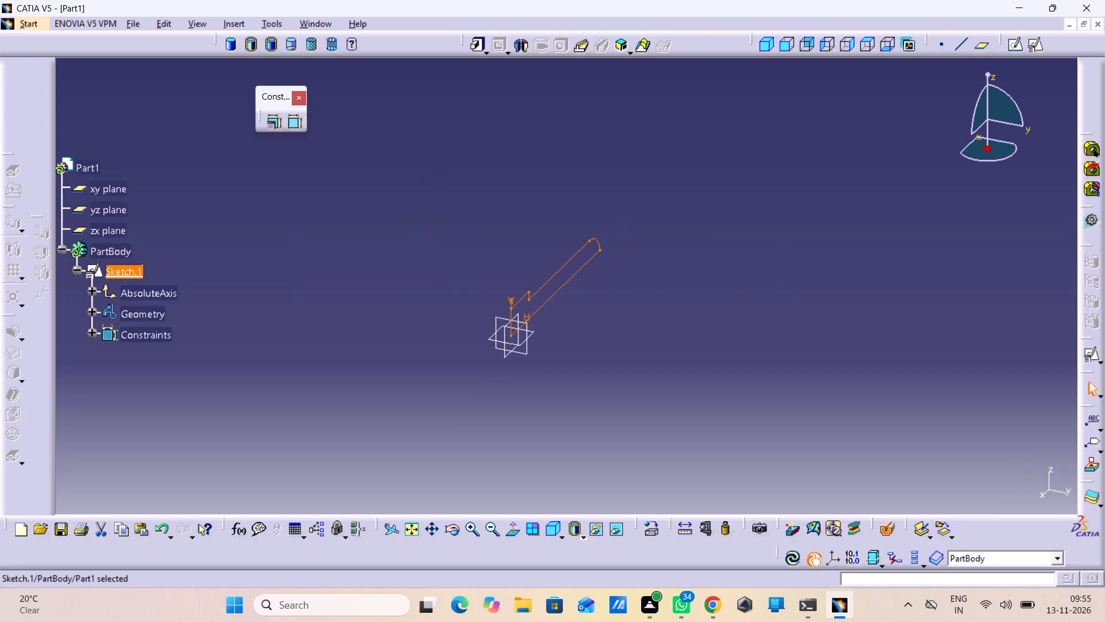
# Revolve the stepped profile 360 degrees with the Shaft command, using its long bottom edge as the axis.
pyautogui.click(516, 48)
pyautogui.click(556, 295)
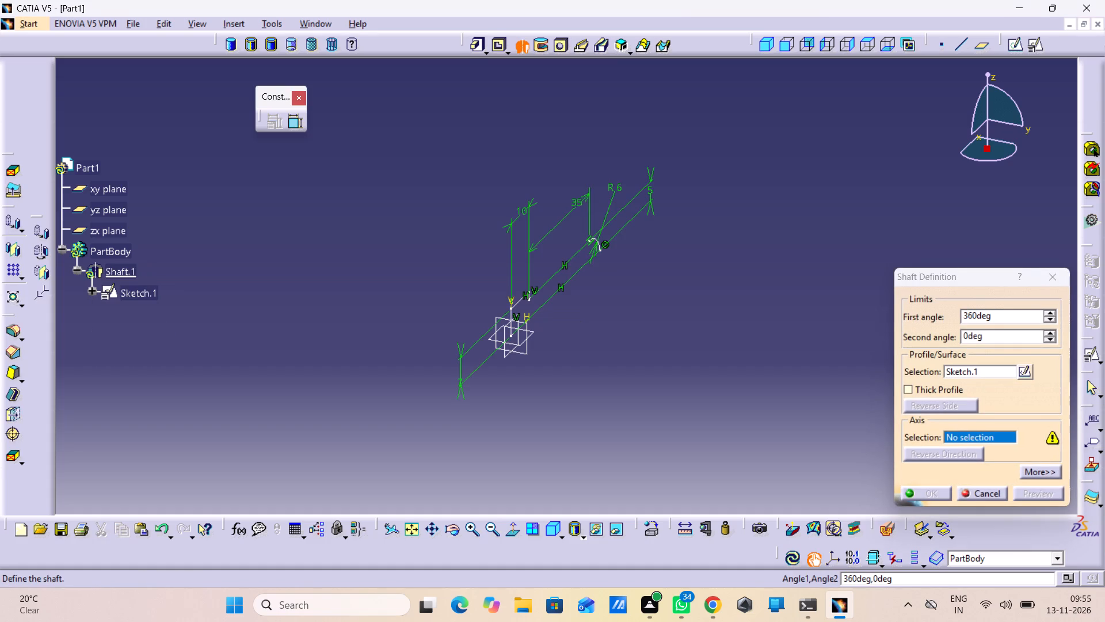
pyautogui.click(540, 302)
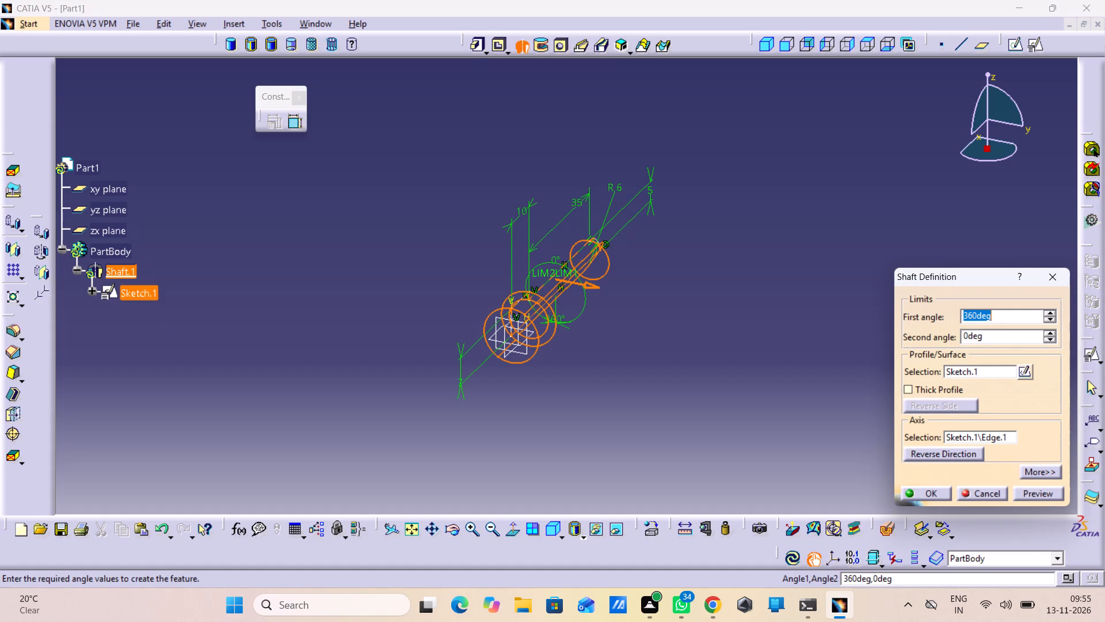
pyautogui.click(1057, 493)
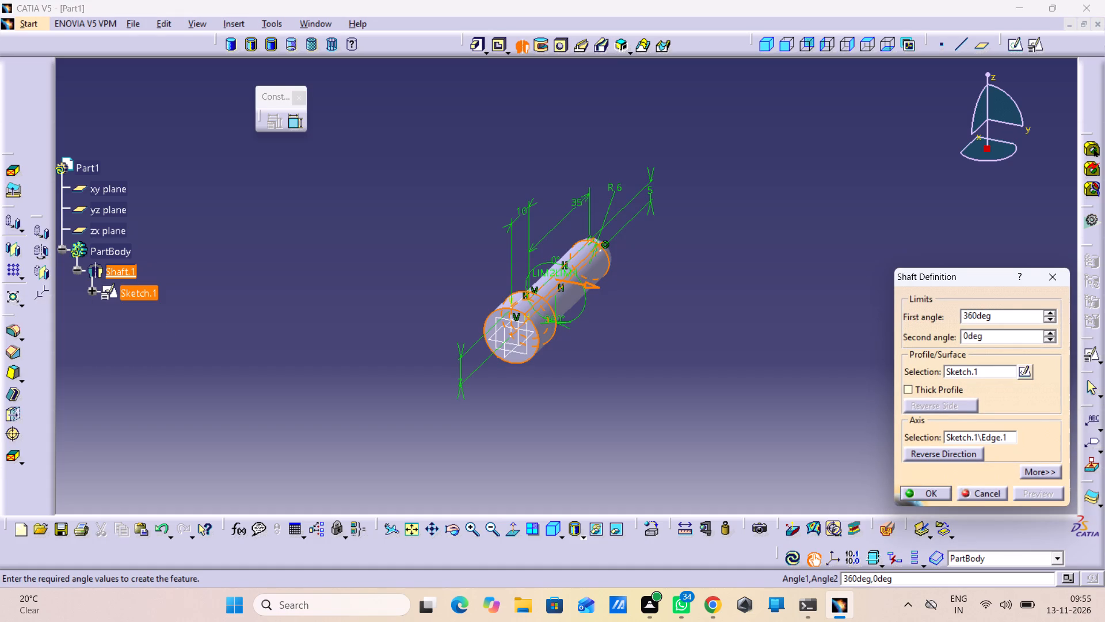
pyautogui.click(933, 487)
pyautogui.click(604, 403)
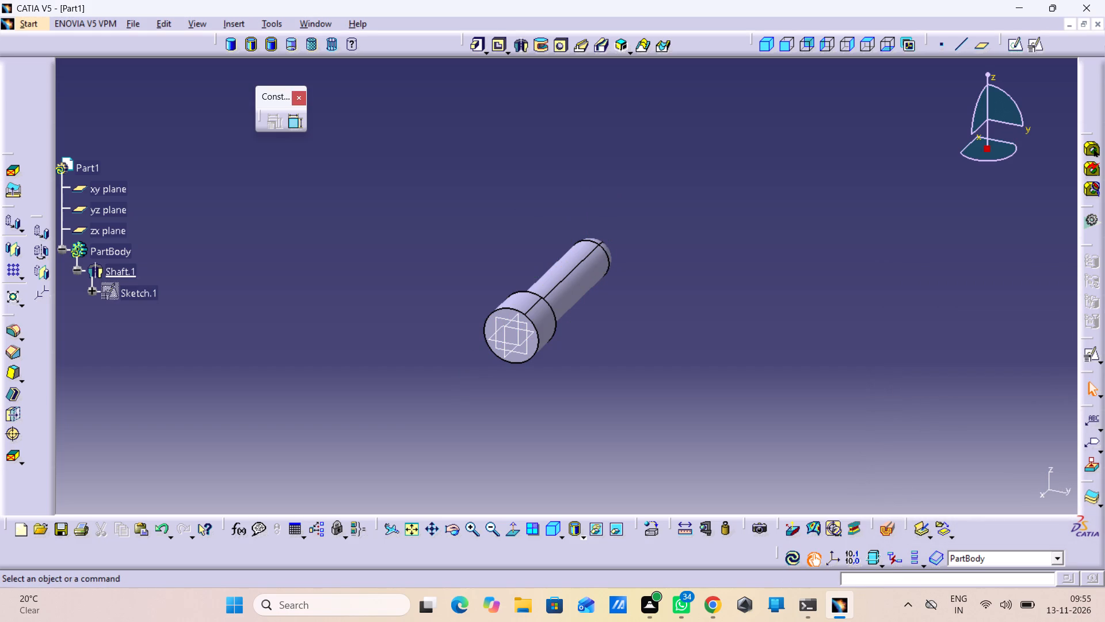
# Create a positioned sketch on the flat circular end face of the shaft's head, with implicit origin and orientation.
pyautogui.moveTo(744, 388); pyautogui.dragTo(706, 393, button='middle')
pyautogui.moveTo(744, 388); pyautogui.dragTo(598, 386, button='right')
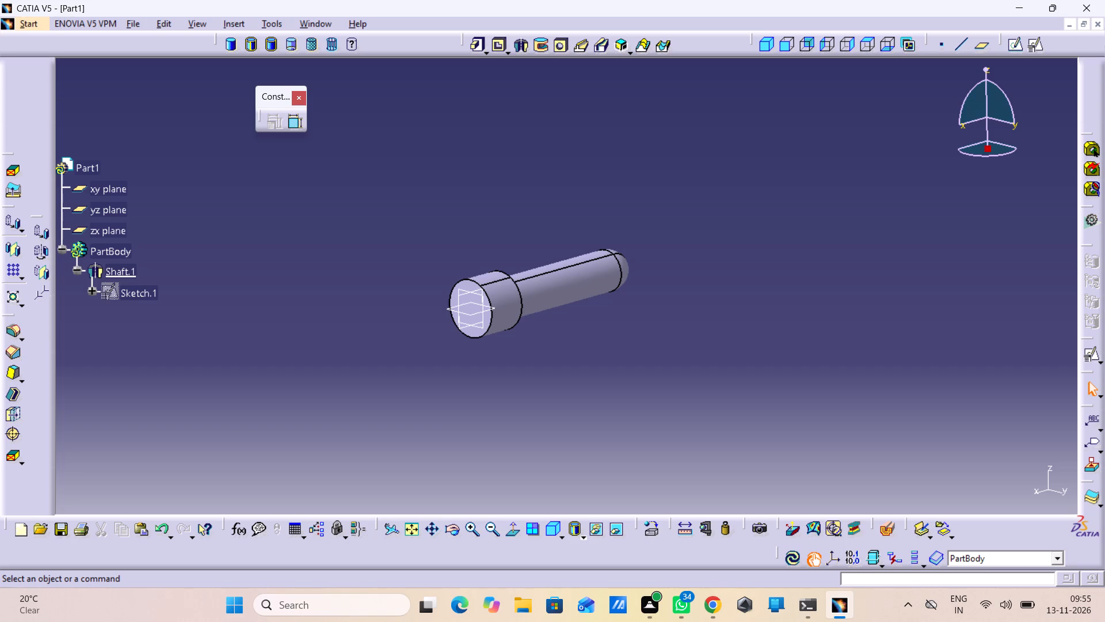
pyautogui.moveTo(475, 298); pyautogui.dragTo(459, 219, button='middle')
pyautogui.rightClick(475, 298)
pyautogui.click(353, 285)
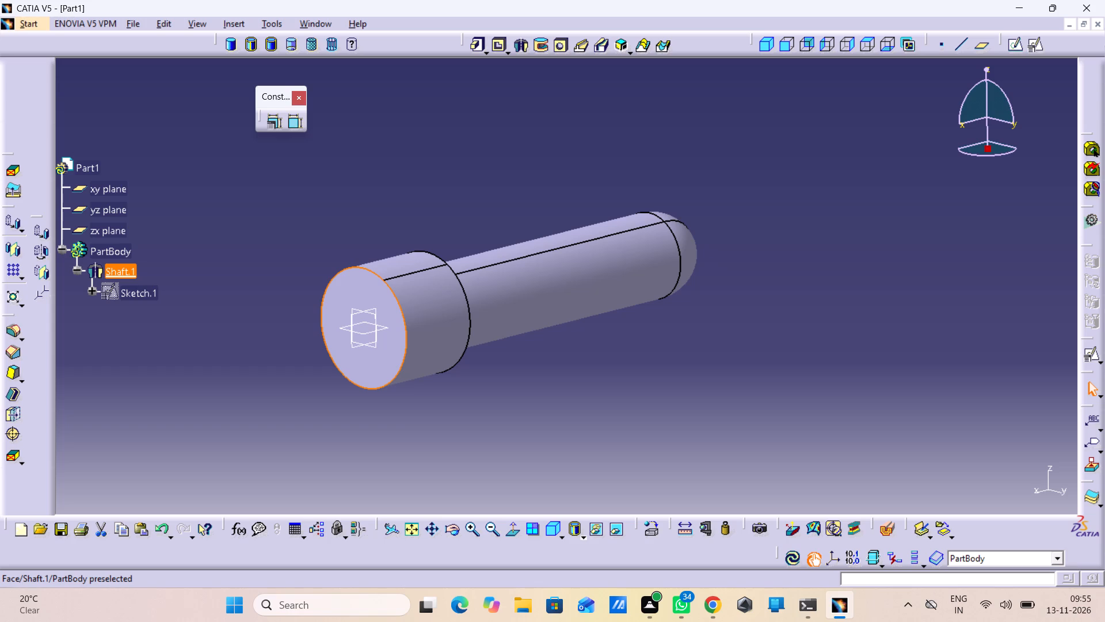
pyautogui.click(1041, 39)
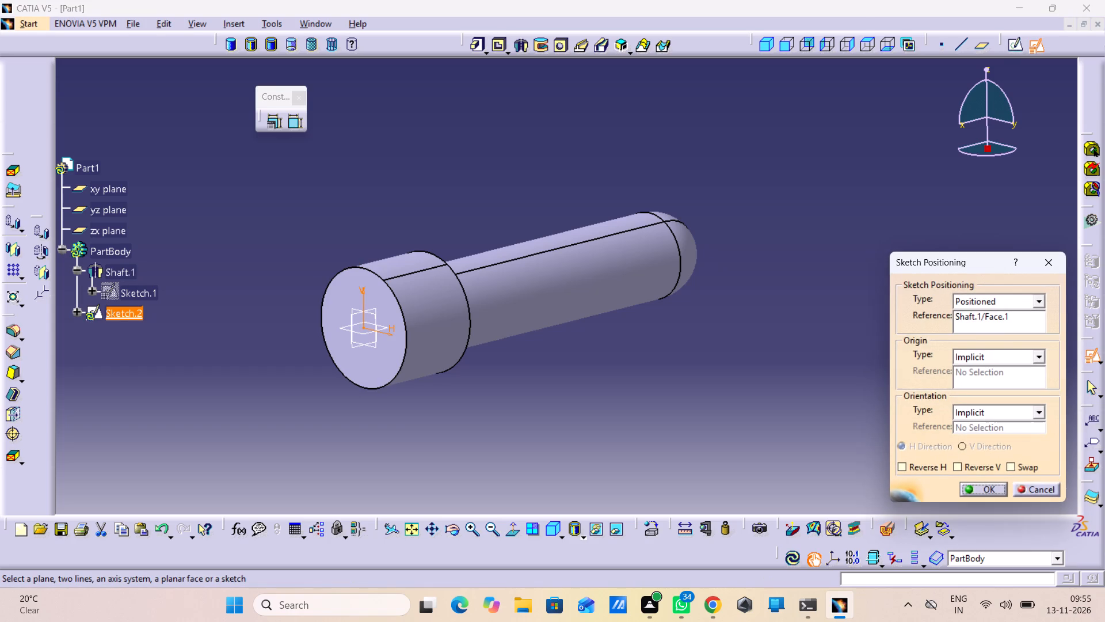
pyautogui.click(986, 492)
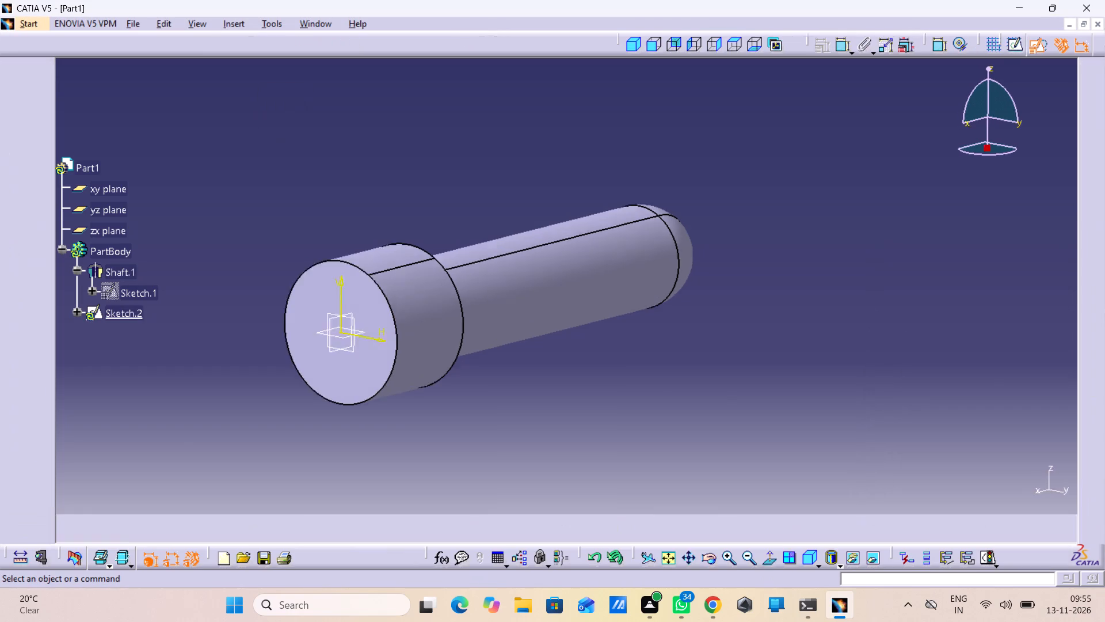
# Sketch a hexagon about 8.4 mm across flats, centred on the origin with horizontal upper and lower sides.
pyautogui.click(669, 559)
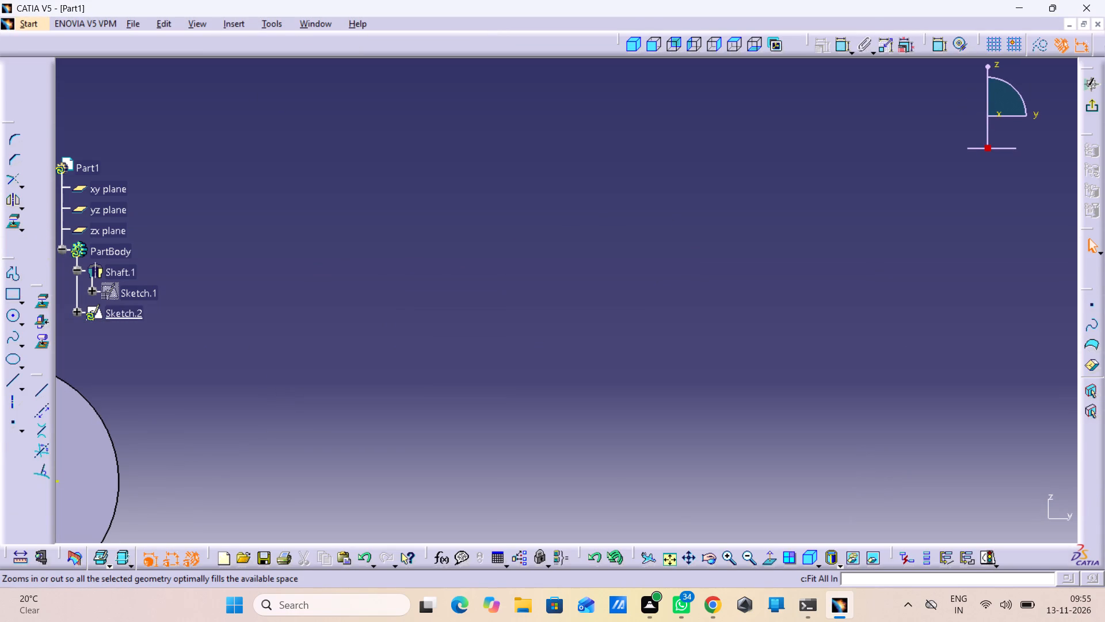
pyautogui.click(663, 559)
pyautogui.moveTo(679, 367); pyautogui.dragTo(684, 420, button='middle')
pyautogui.rightClick(679, 367)
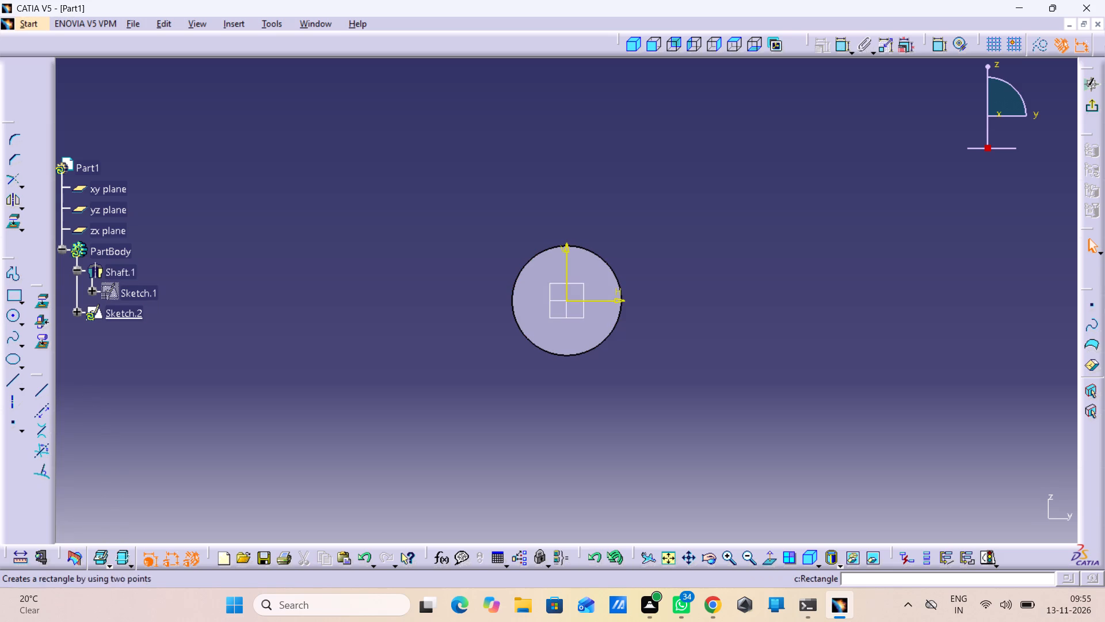
pyautogui.click(24, 327)
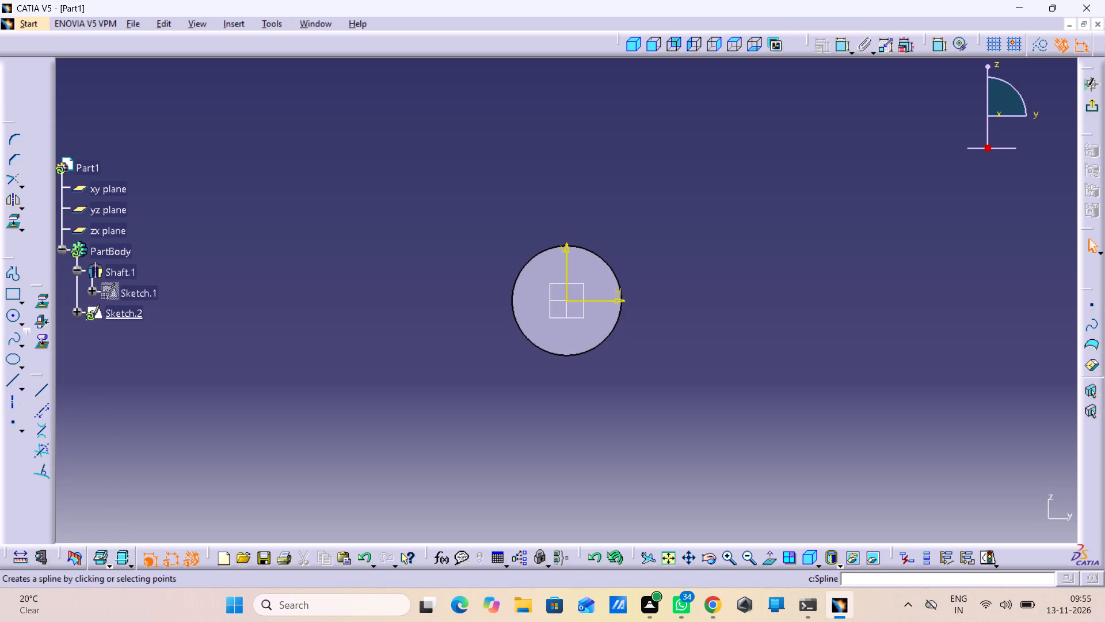
pyautogui.click(23, 317)
pyautogui.click(22, 324)
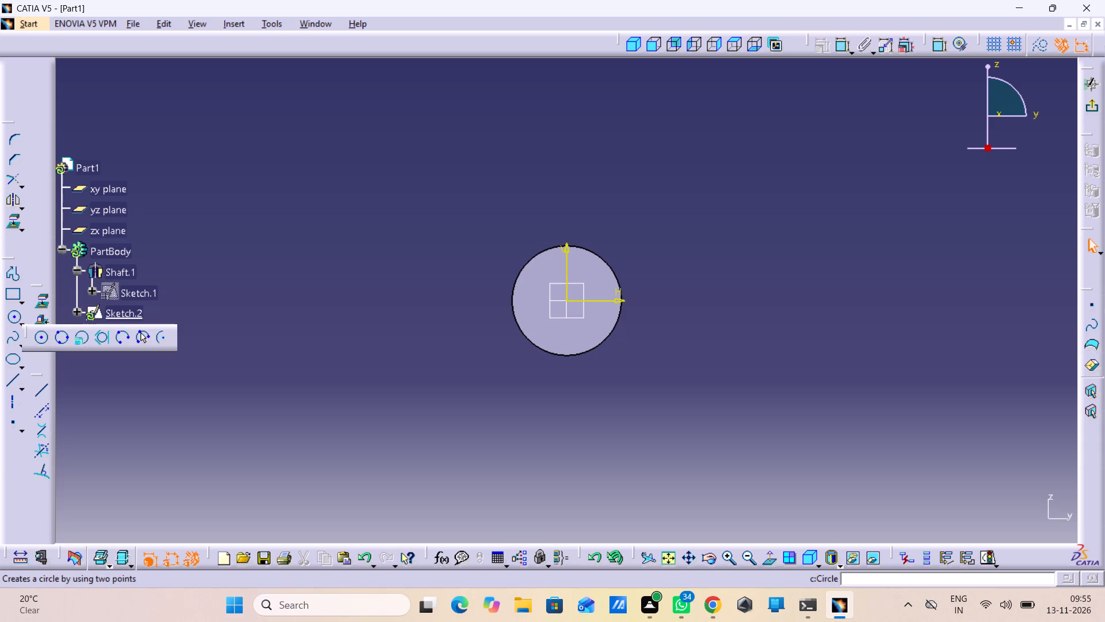
pyautogui.click(22, 297)
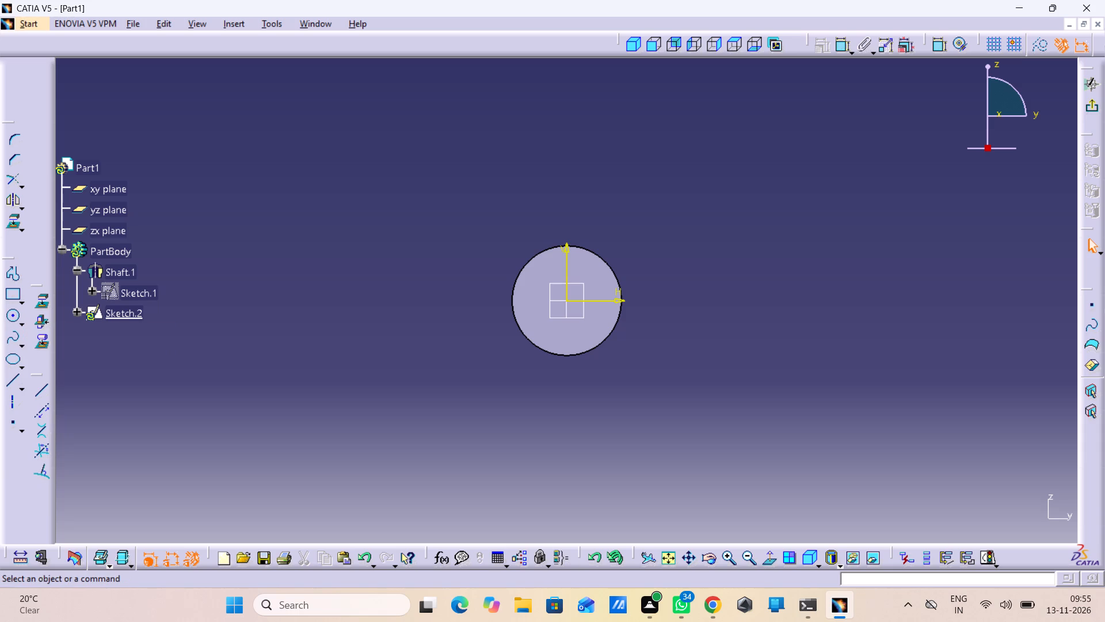
pyautogui.click(22, 303)
pyautogui.click(162, 324)
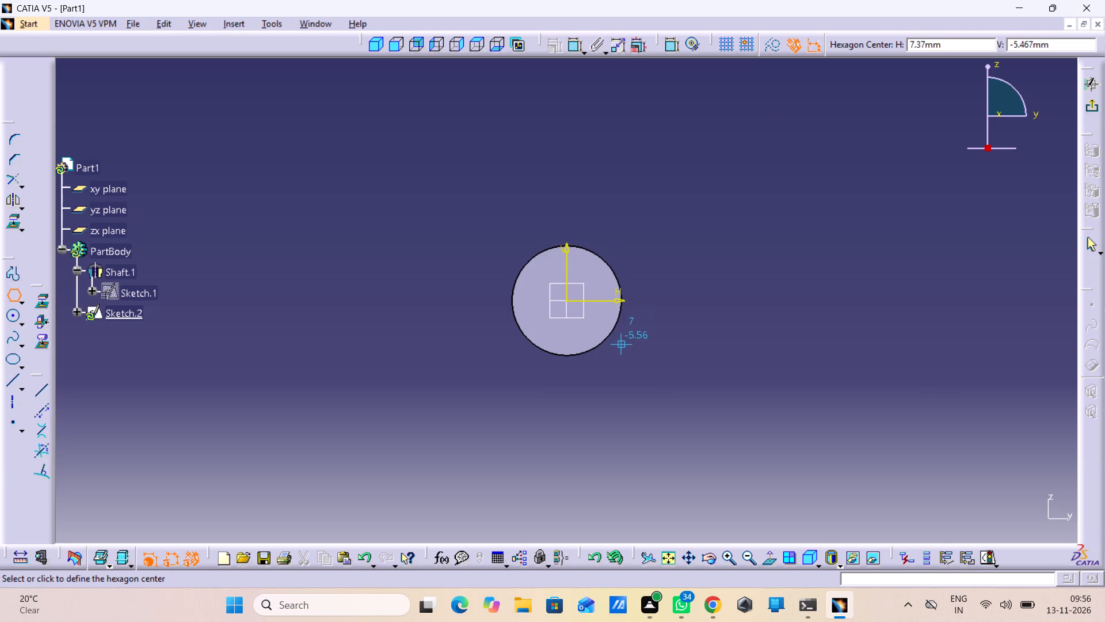
pyautogui.click(566, 301)
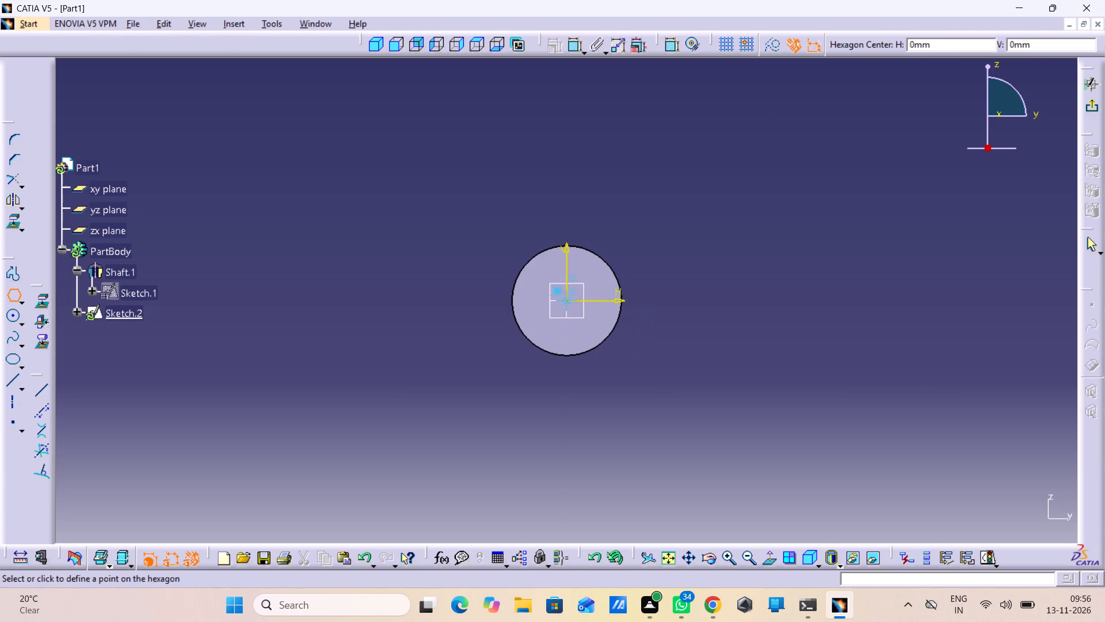
pyautogui.click(567, 334)
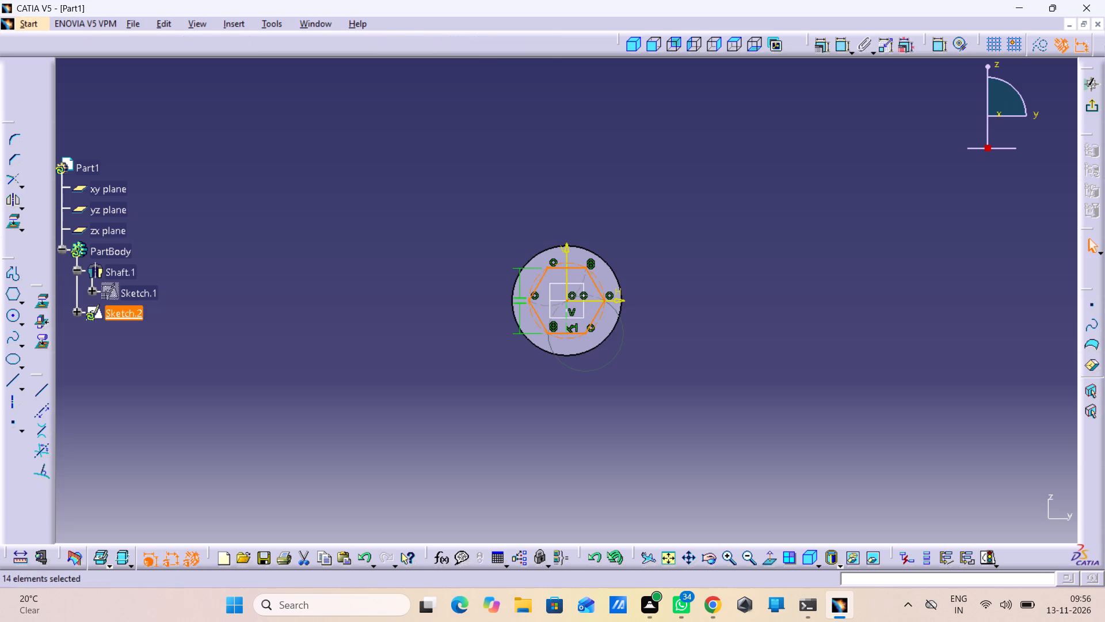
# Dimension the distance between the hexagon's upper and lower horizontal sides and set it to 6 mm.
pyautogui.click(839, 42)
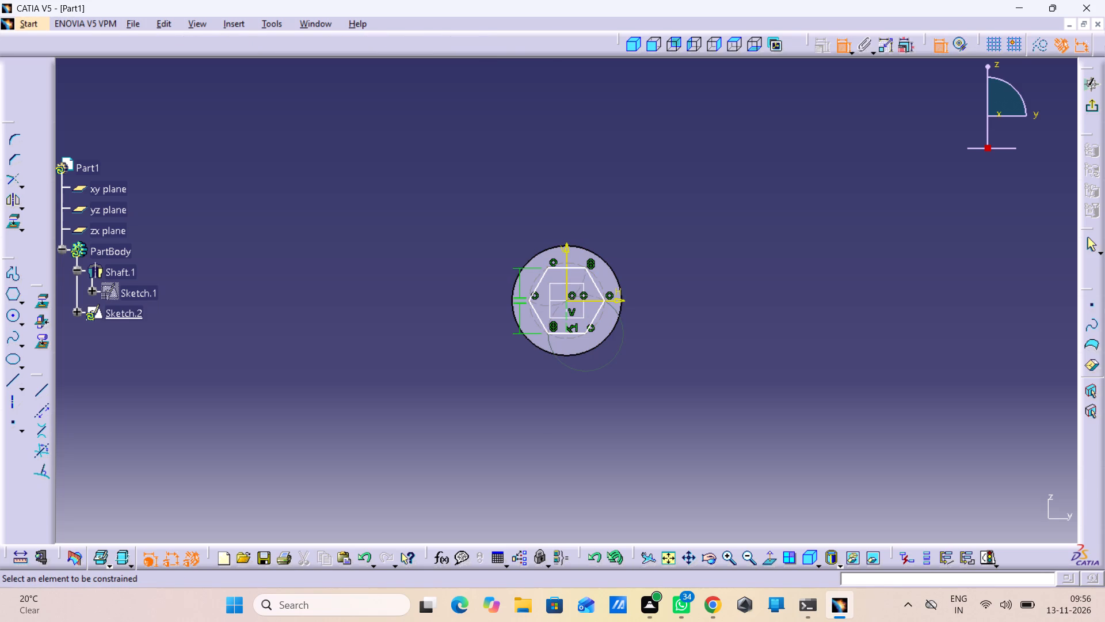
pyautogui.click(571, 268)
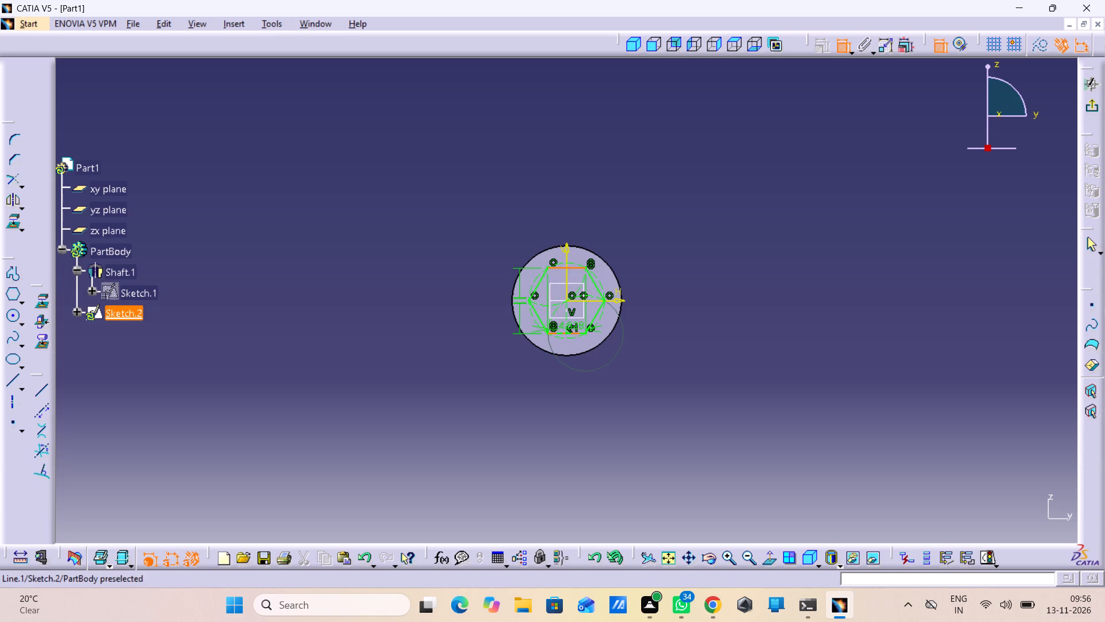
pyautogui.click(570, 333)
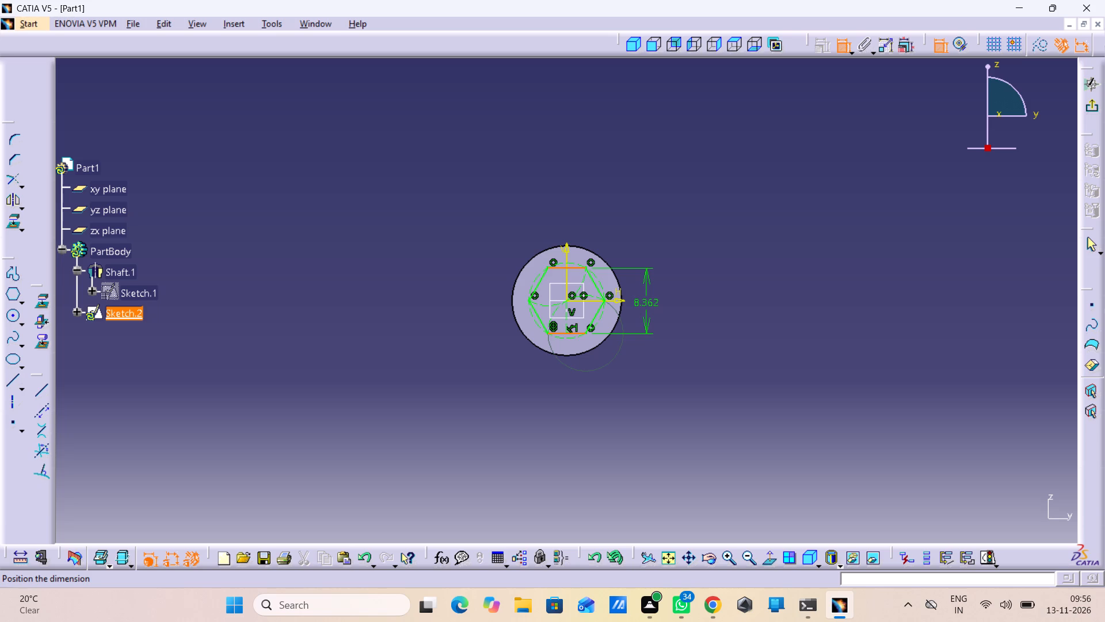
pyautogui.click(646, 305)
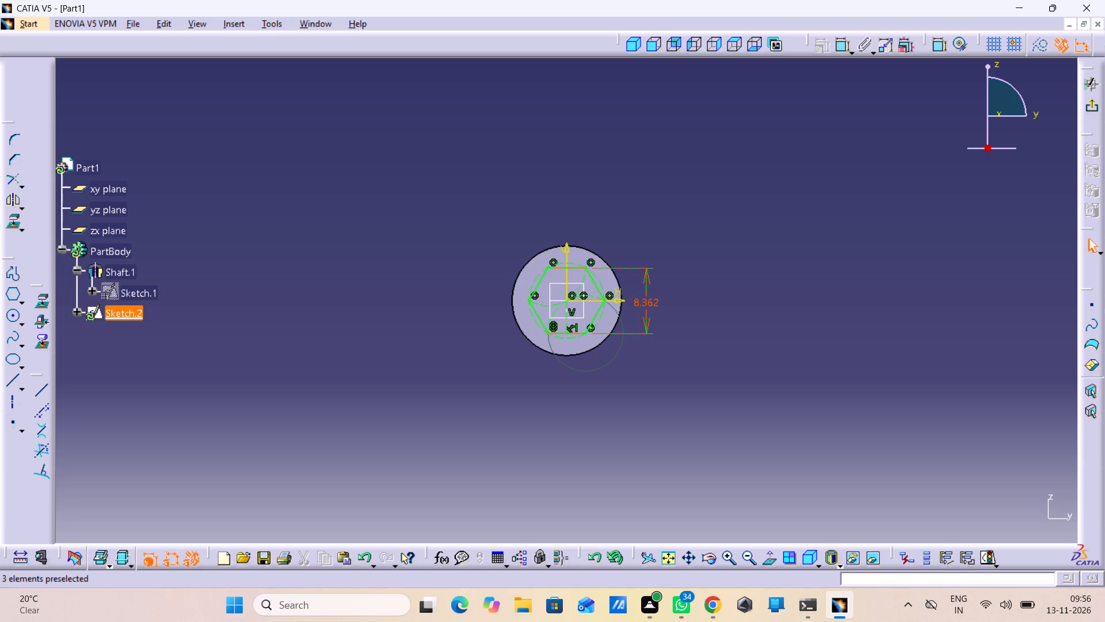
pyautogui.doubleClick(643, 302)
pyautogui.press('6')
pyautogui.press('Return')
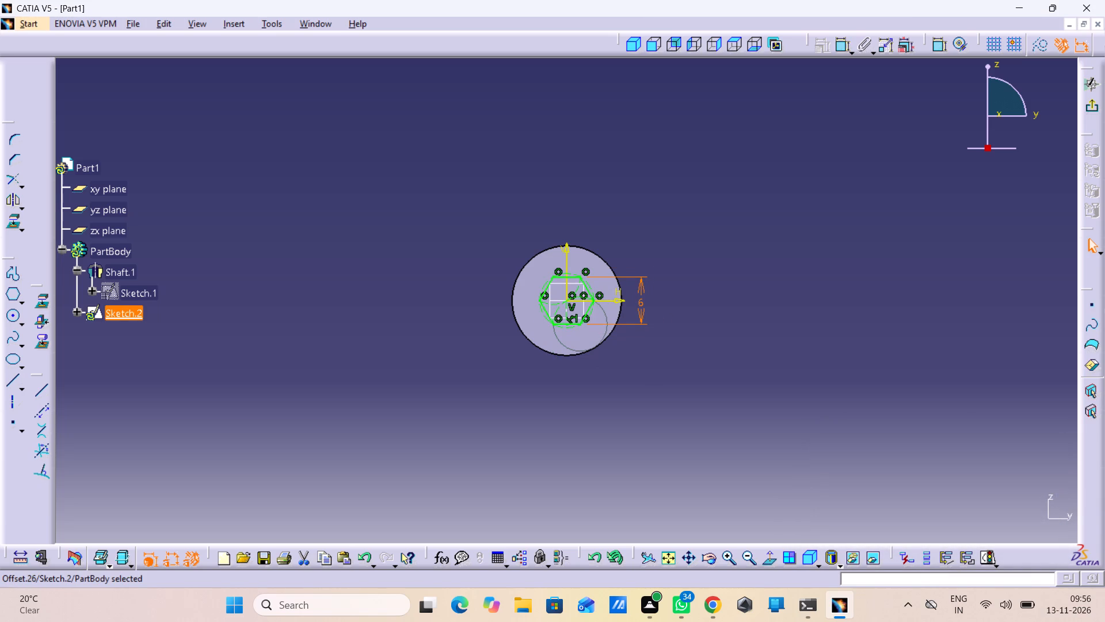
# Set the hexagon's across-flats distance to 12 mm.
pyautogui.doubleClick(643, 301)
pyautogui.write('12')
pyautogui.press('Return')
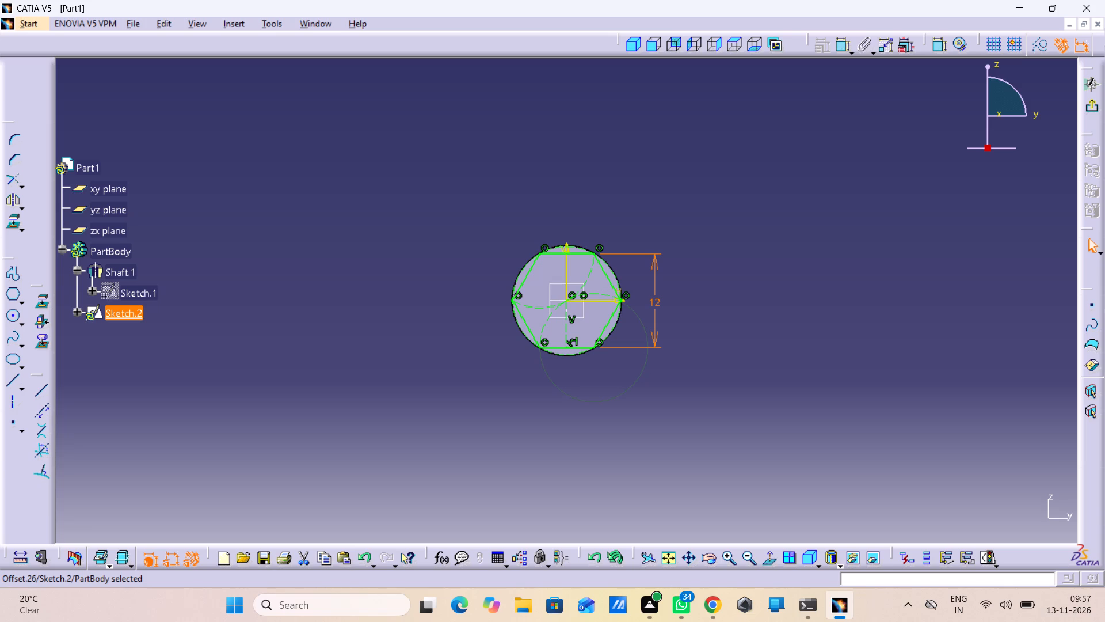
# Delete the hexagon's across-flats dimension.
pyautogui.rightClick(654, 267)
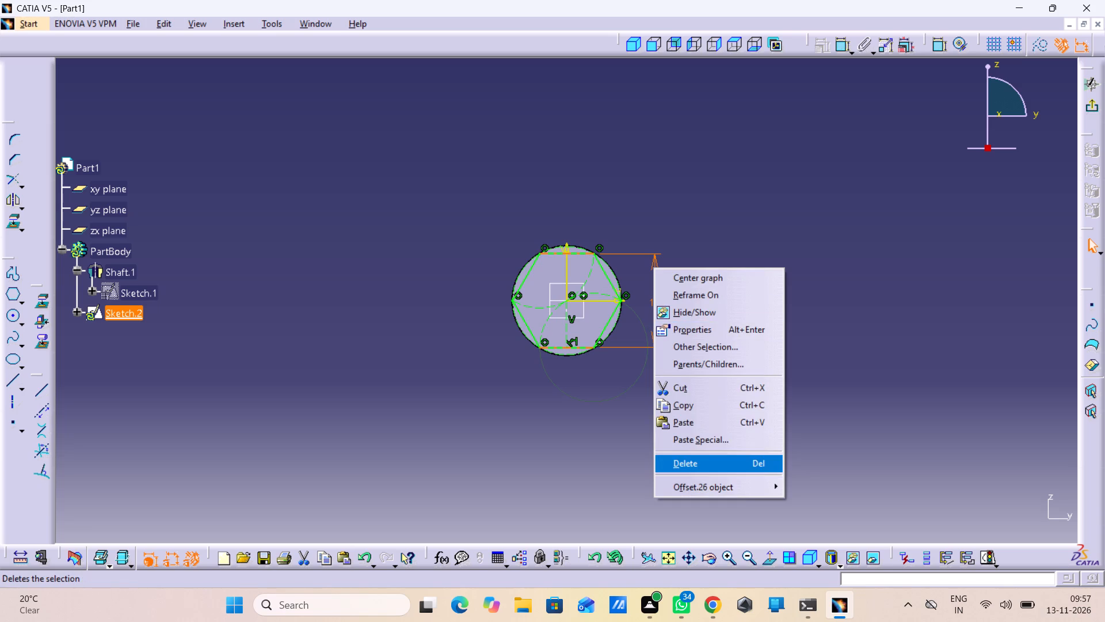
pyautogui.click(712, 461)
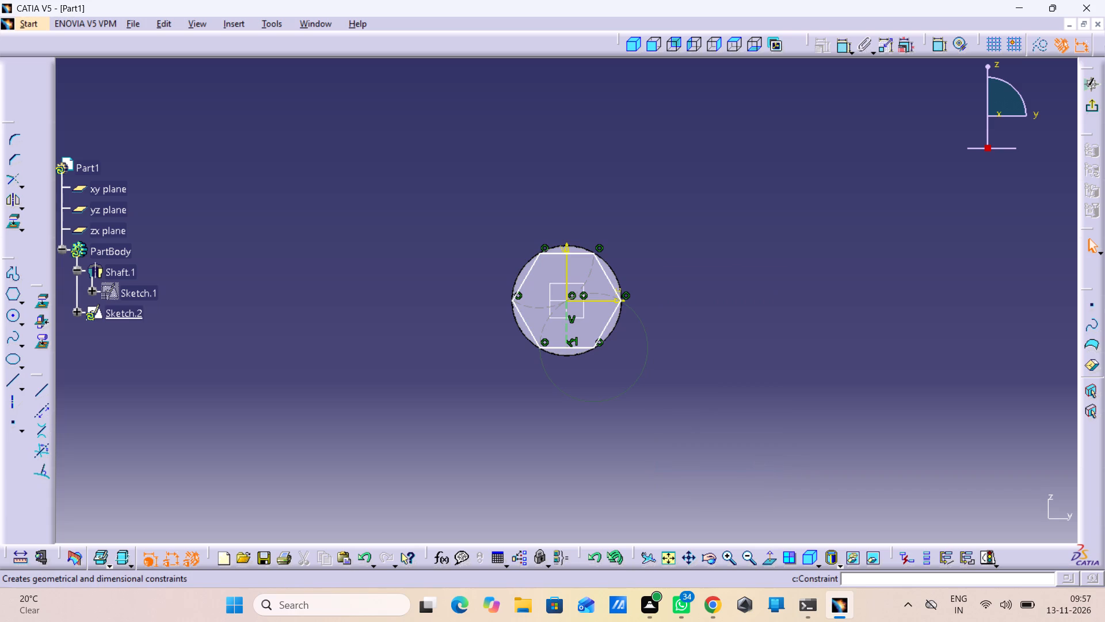
# Dimension the length of one slanted side of the hexagon and set it to 6 mm.
pyautogui.doubleClick(846, 45)
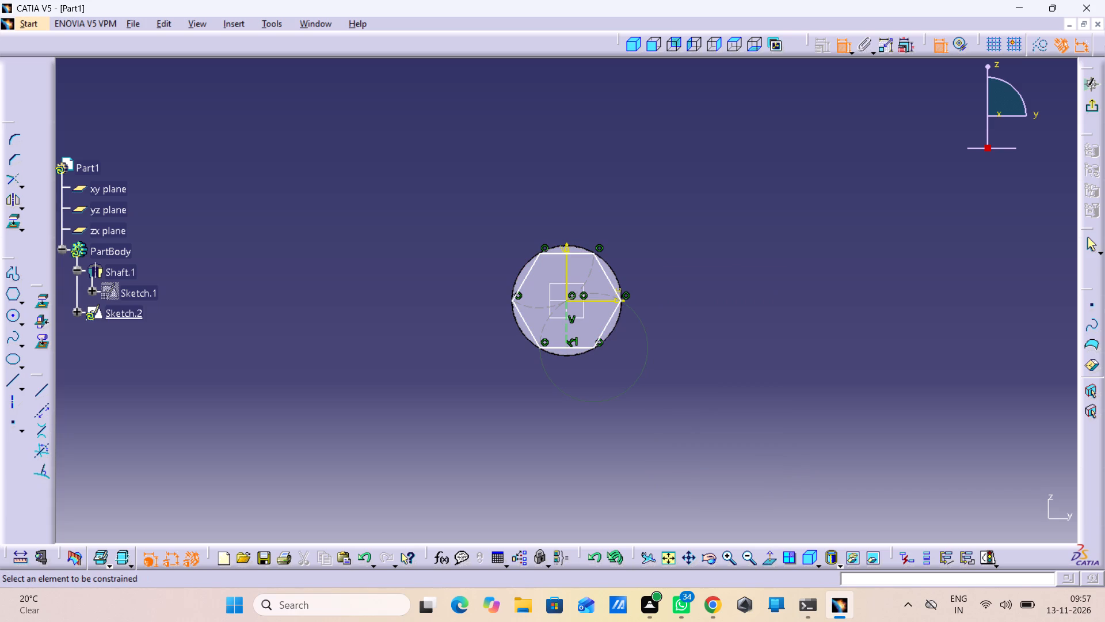
pyautogui.click(605, 324)
pyautogui.click(682, 295)
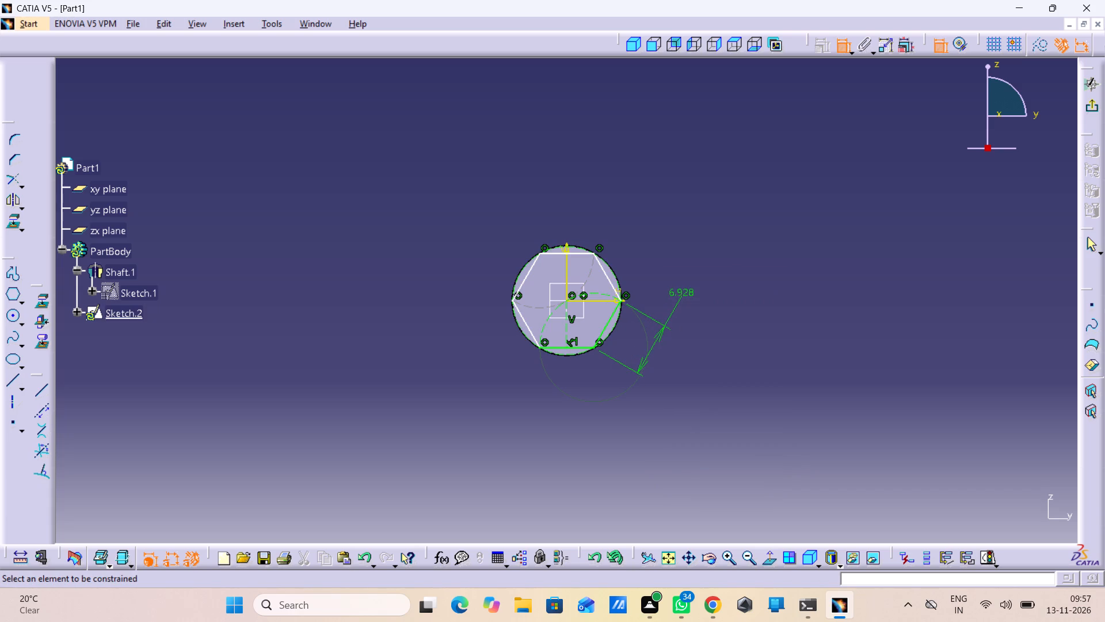
pyautogui.doubleClick(685, 290)
pyautogui.press('6')
pyautogui.press('Return')
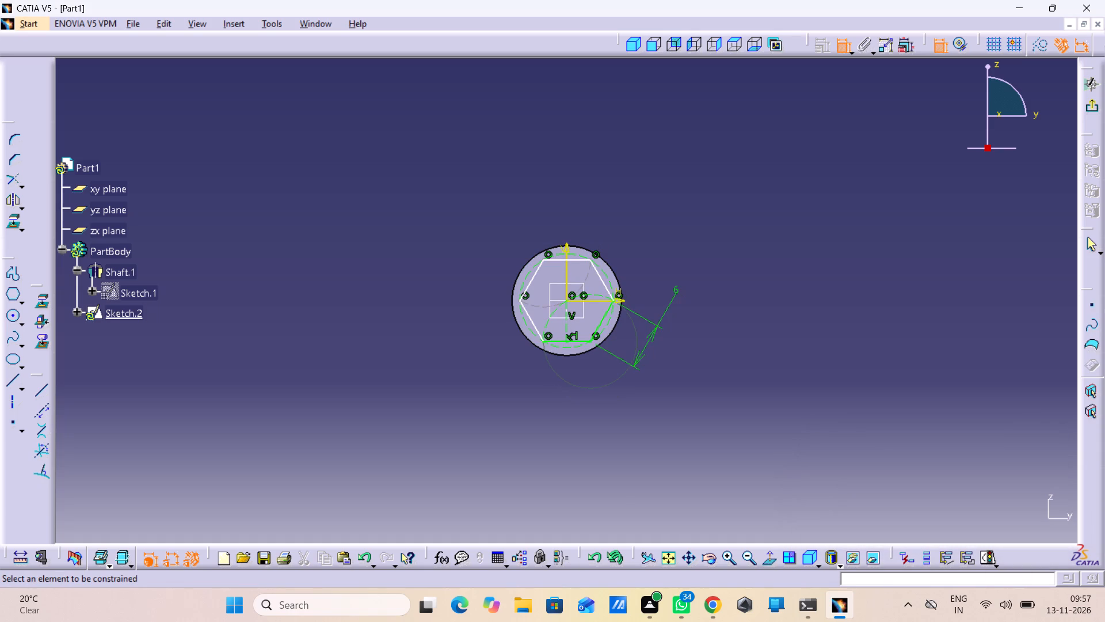
# Undo the hexagon's slanted-side dimension and its across-flats dimension.
pyautogui.hotkey('ctrl', 'z')
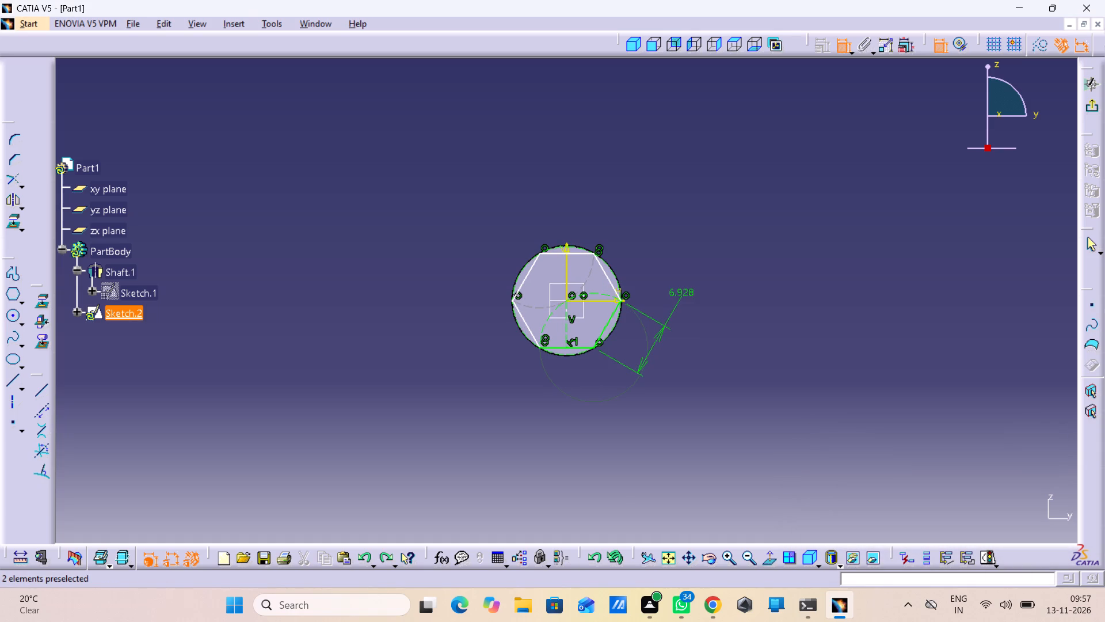
pyautogui.hotkey('ctrl', 'z')
pyautogui.hotkey('ctrl', 'z')
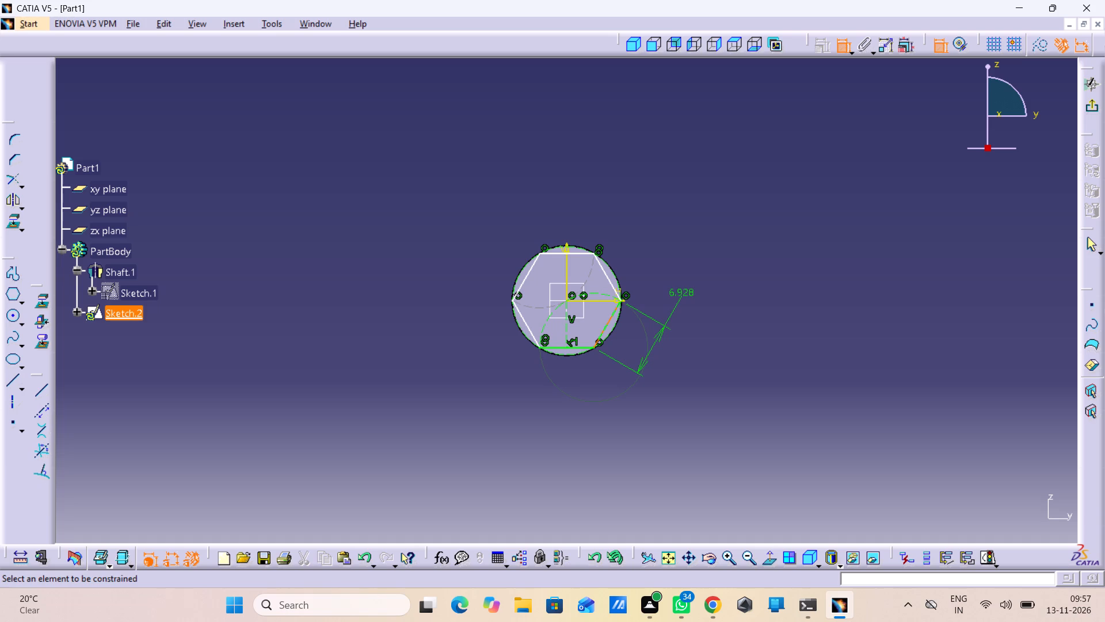
pyautogui.hotkey('ctrl', 'z')
pyautogui.click(844, 44)
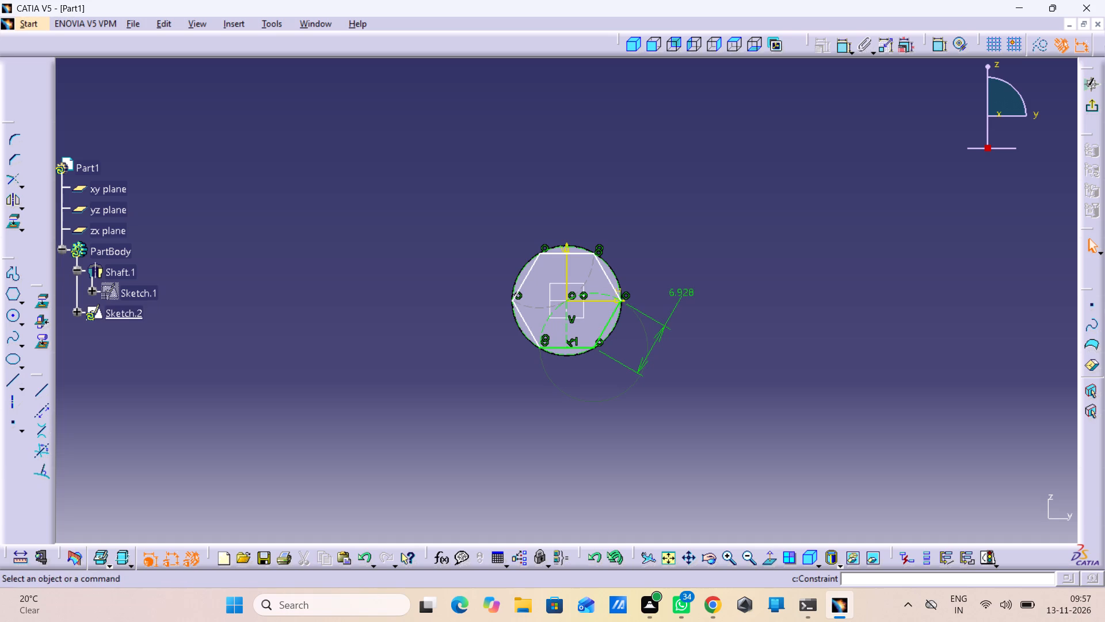
pyautogui.hotkey('ctrl', 'z')
pyautogui.hotkey('ctrl', 'z')
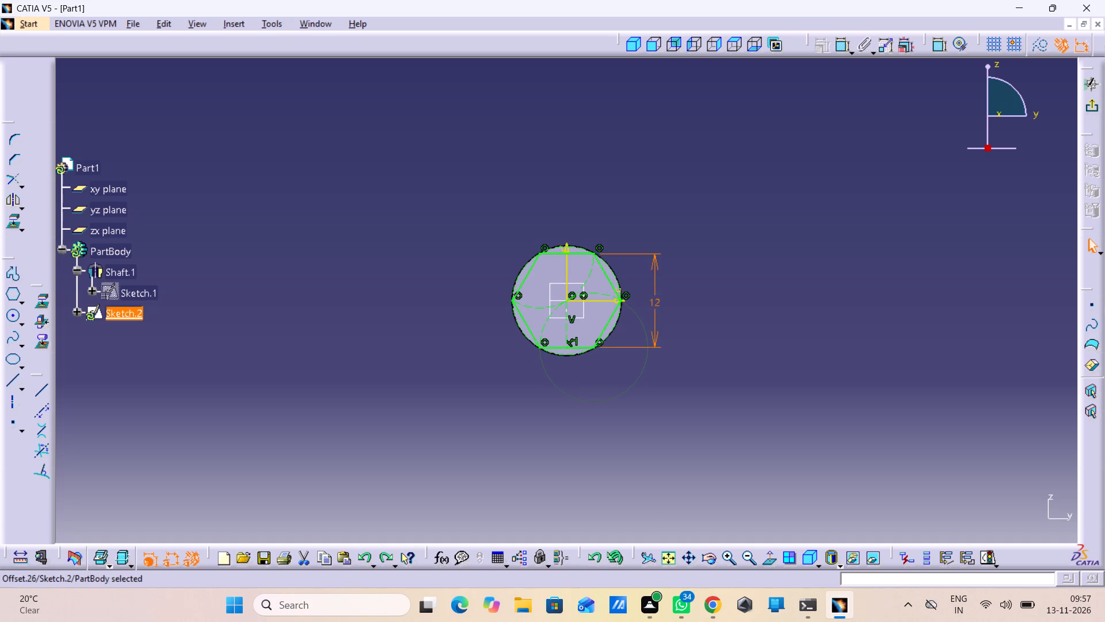
pyautogui.hotkey('ctrl', 'z')
pyautogui.hotkey('ctrl', 'z')
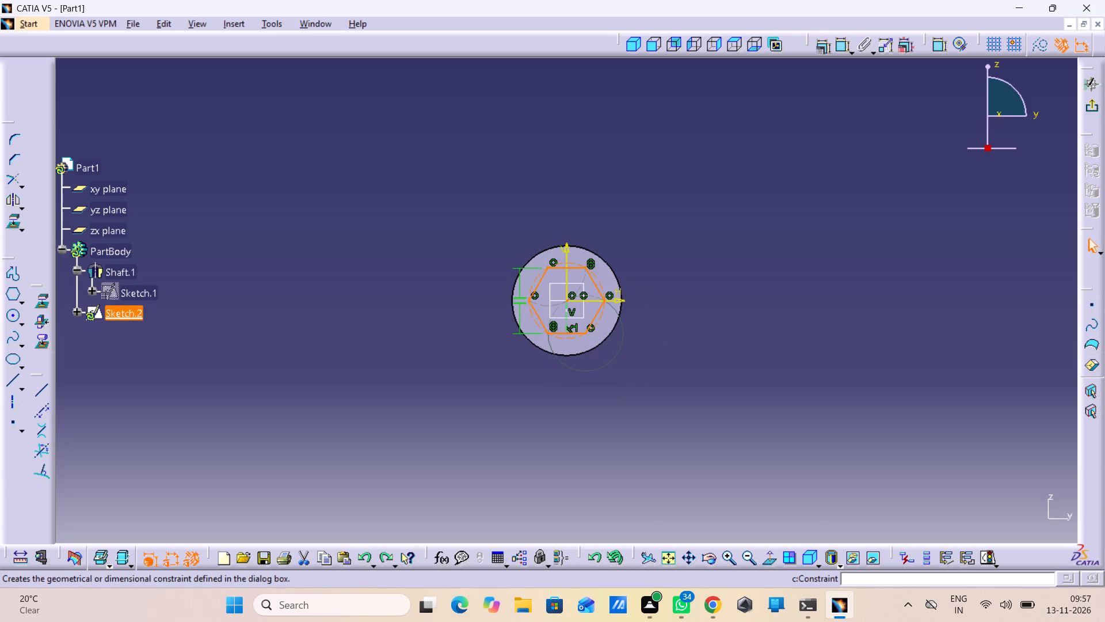
pyautogui.click(833, 78)
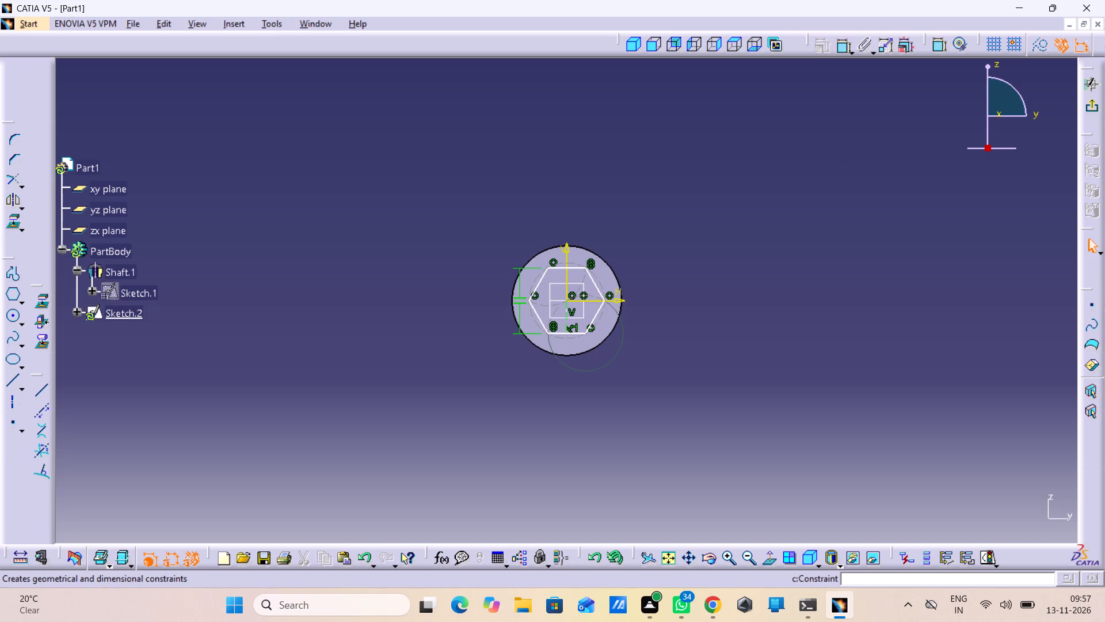
# Dimension the length of the hexagon's upper-left slanted side and set it to 6 mm.
pyautogui.doubleClick(843, 45)
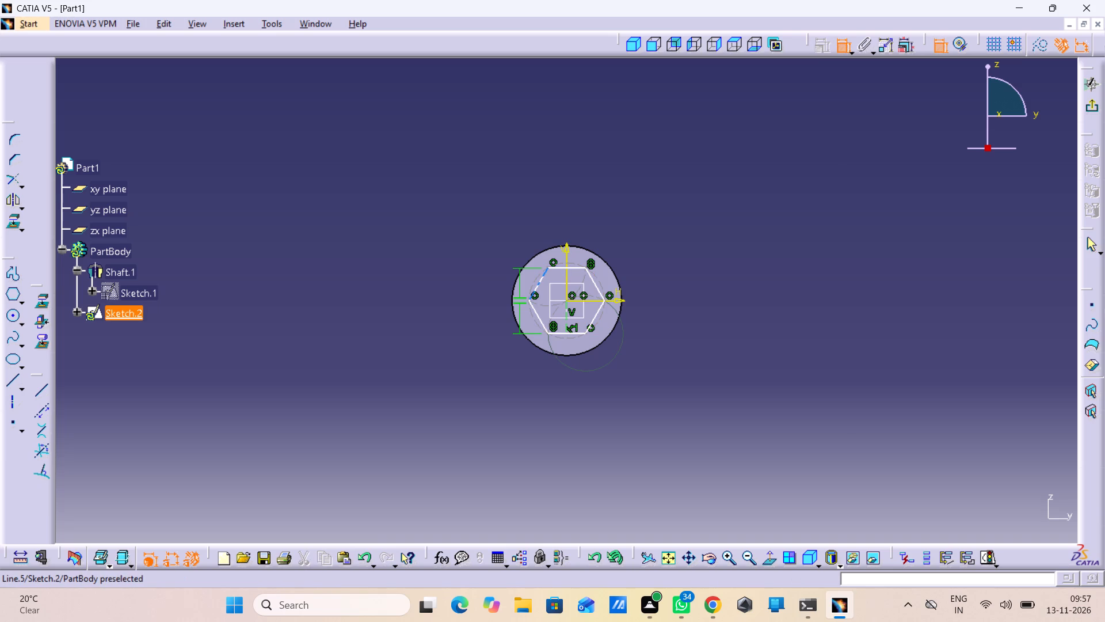
pyautogui.click(543, 279)
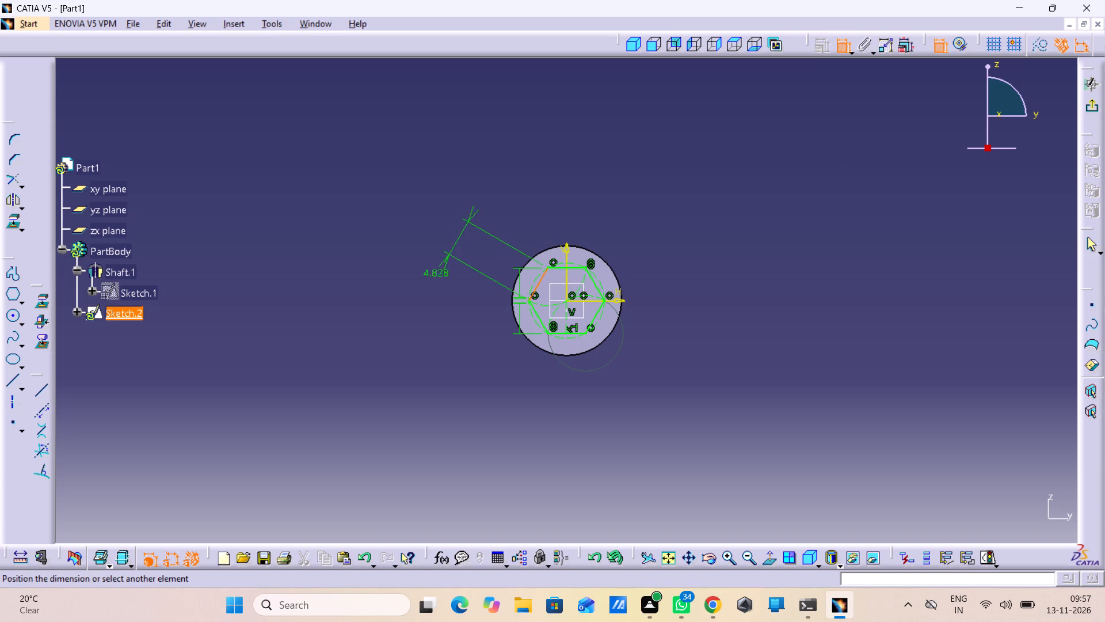
pyautogui.click(430, 286)
pyautogui.click(430, 280)
pyautogui.click(432, 276)
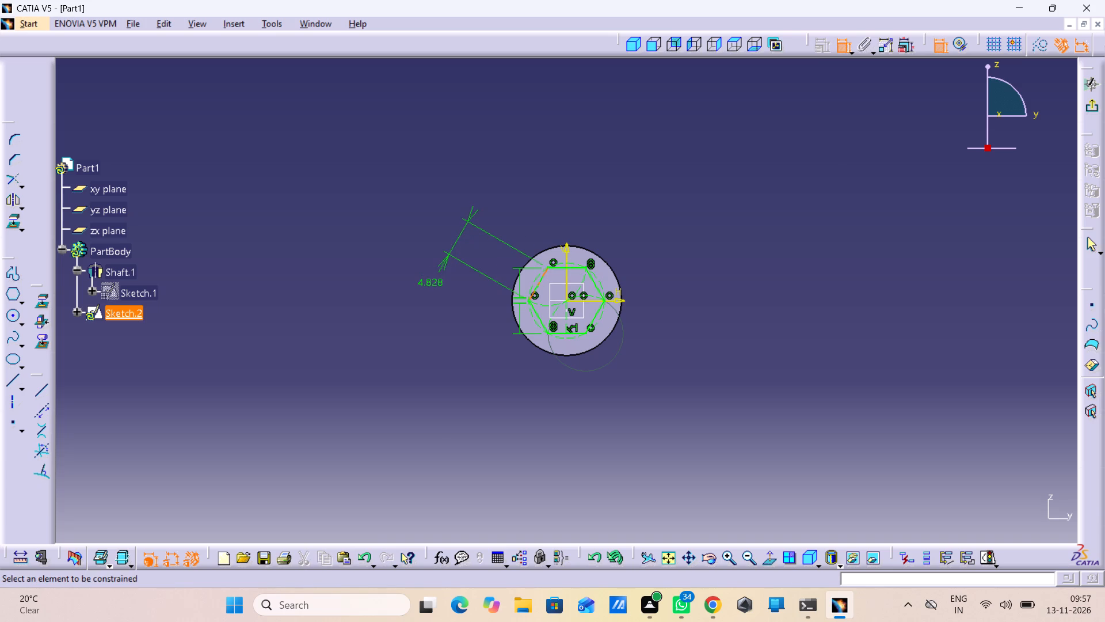
pyautogui.doubleClick(432, 277)
pyautogui.press('6')
pyautogui.press('Return')
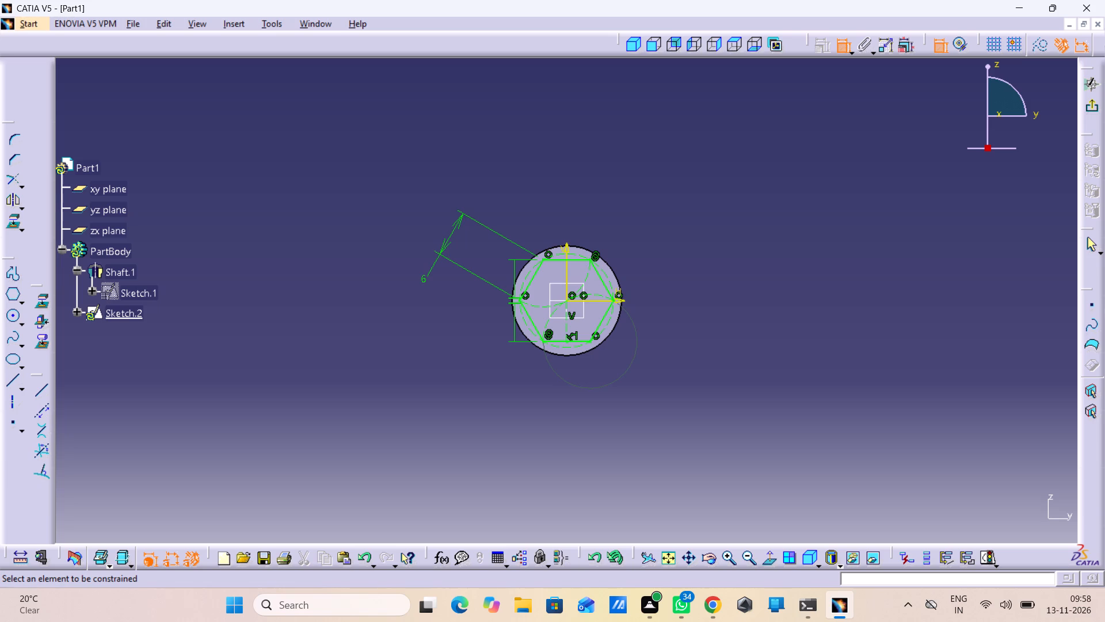
# Exit the sketch and cut the hexagon into the head's end face as a 5 mm deep pocket.
pyautogui.click(1090, 106)
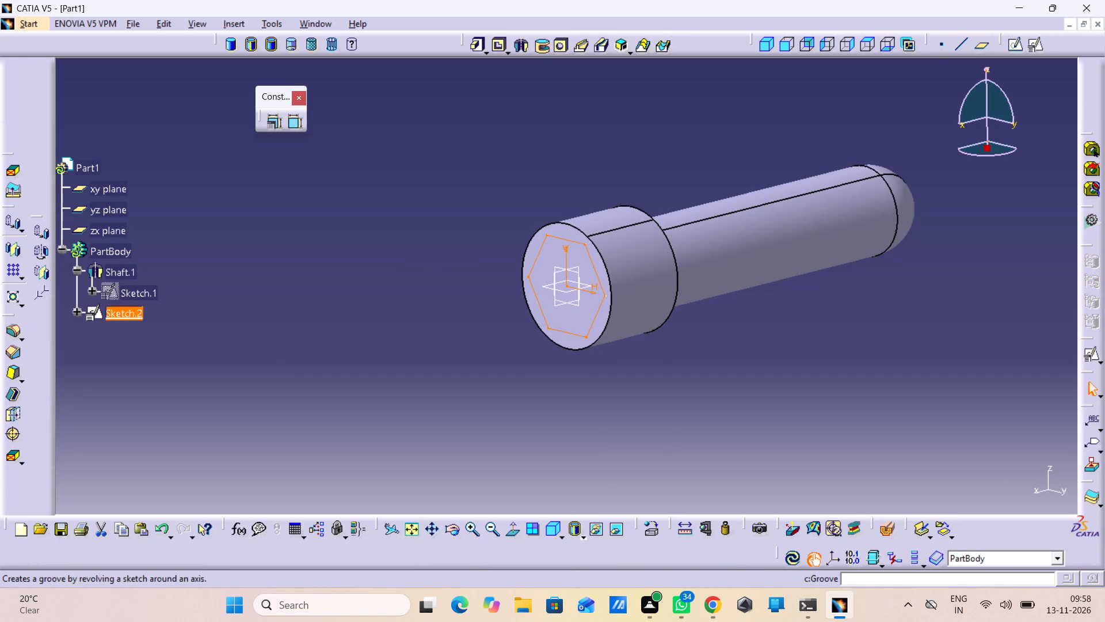
pyautogui.click(499, 50)
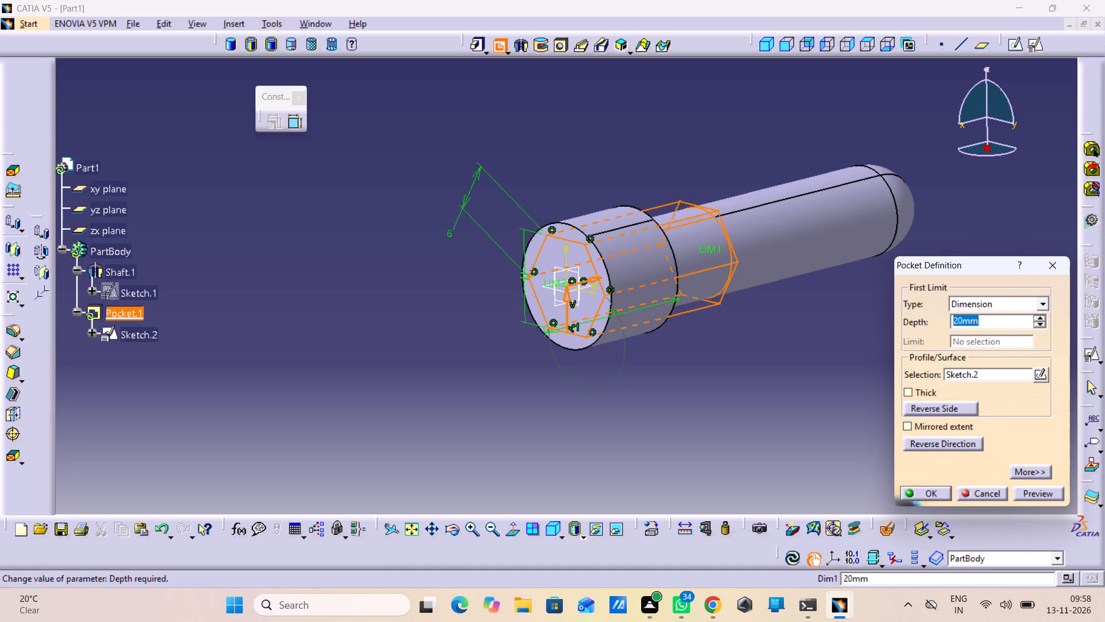
pyautogui.press('5')
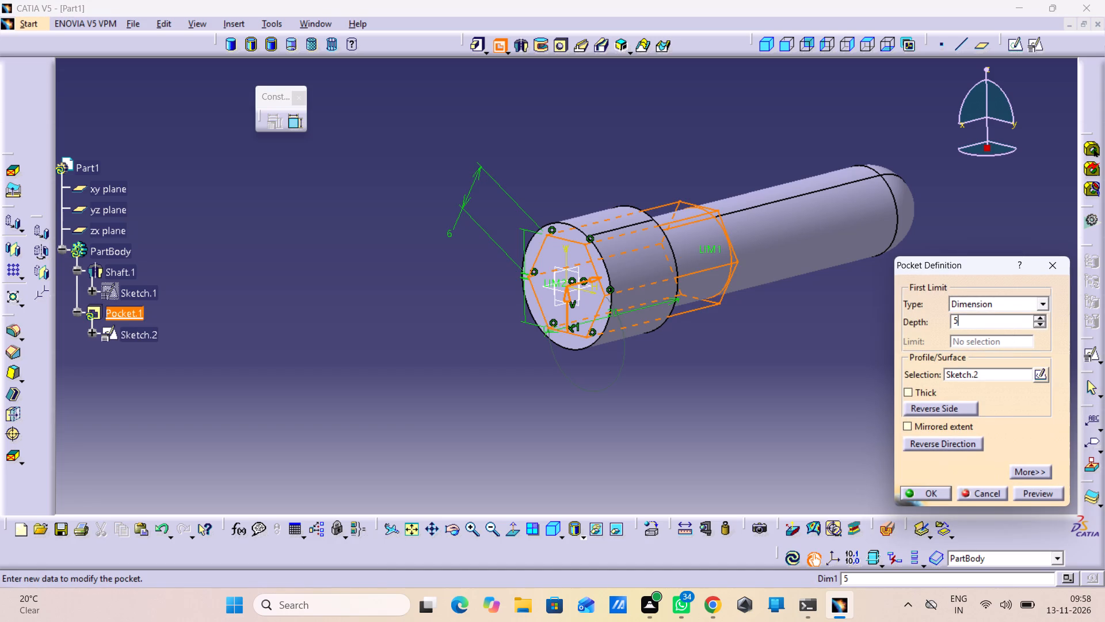
pyautogui.click(1035, 500)
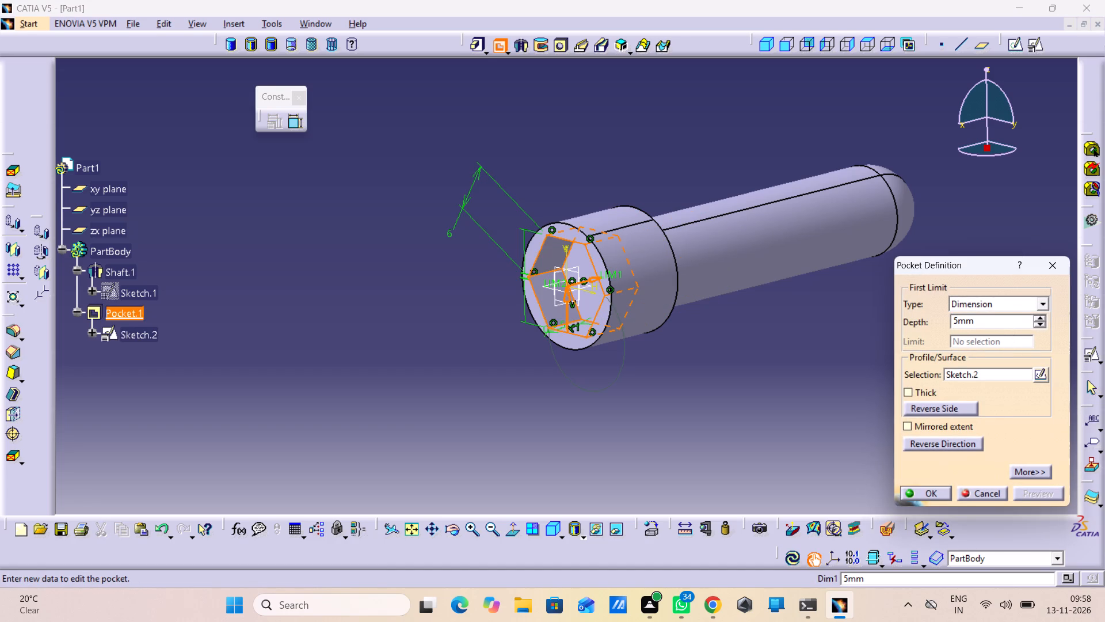
pyautogui.click(927, 491)
pyautogui.click(718, 442)
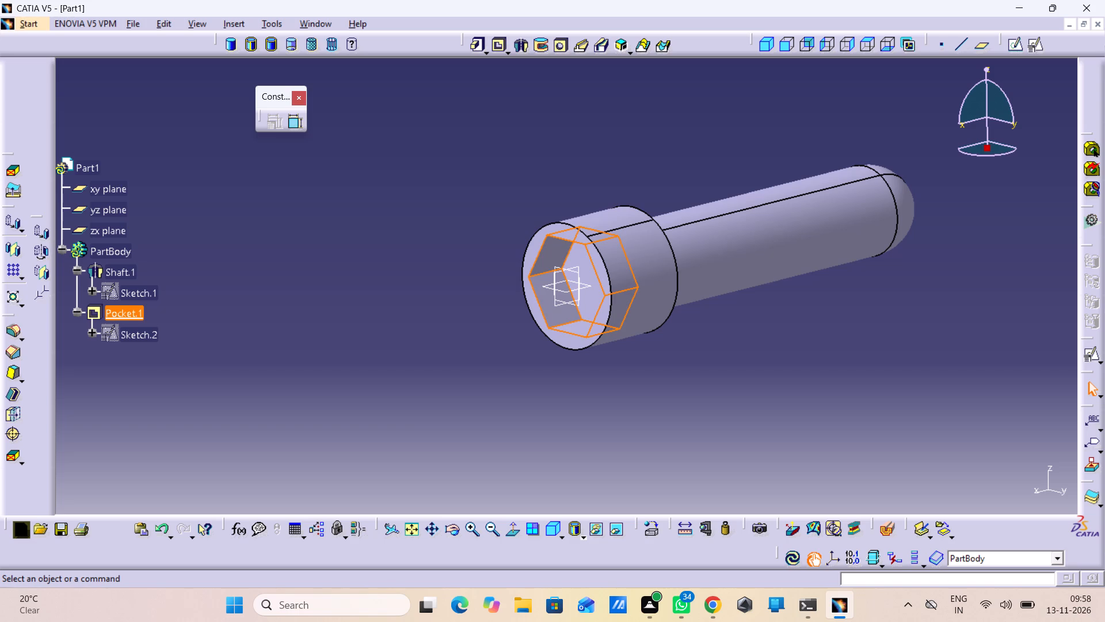
# Examine the hexagonal socket and the whole part in isometric and slightly rotated views.
pyautogui.moveTo(836, 420); pyautogui.dragTo(845, 435, button='middle')
pyautogui.rightClick(836, 420)
pyautogui.moveTo(828, 418); pyautogui.dragTo(821, 418, button='middle')
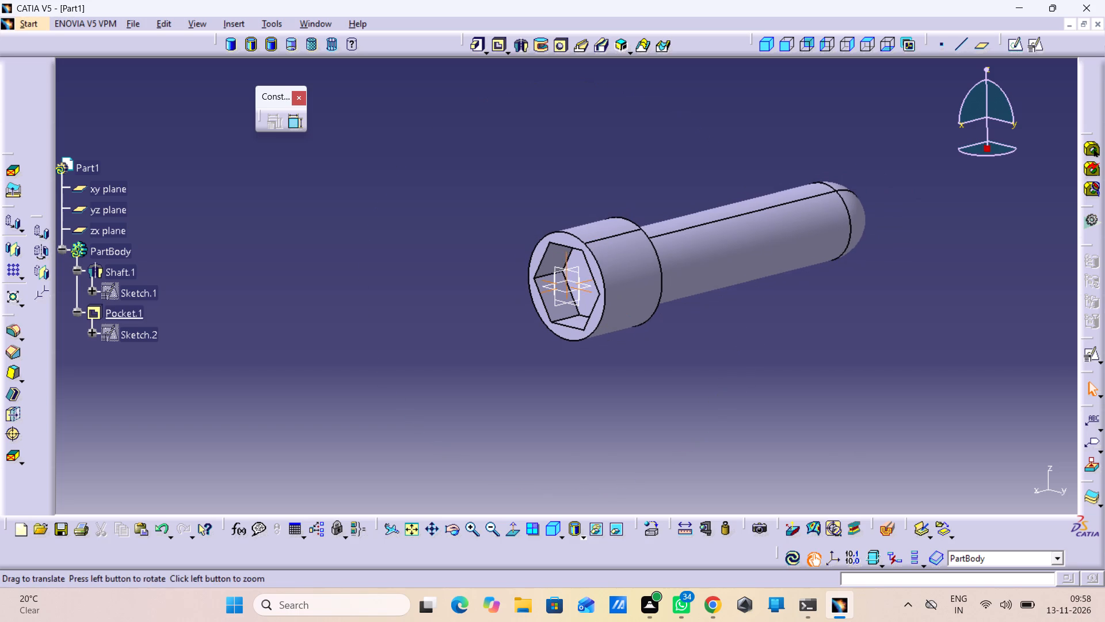
pyautogui.moveTo(821, 418); pyautogui.dragTo(753, 427, button='middle')
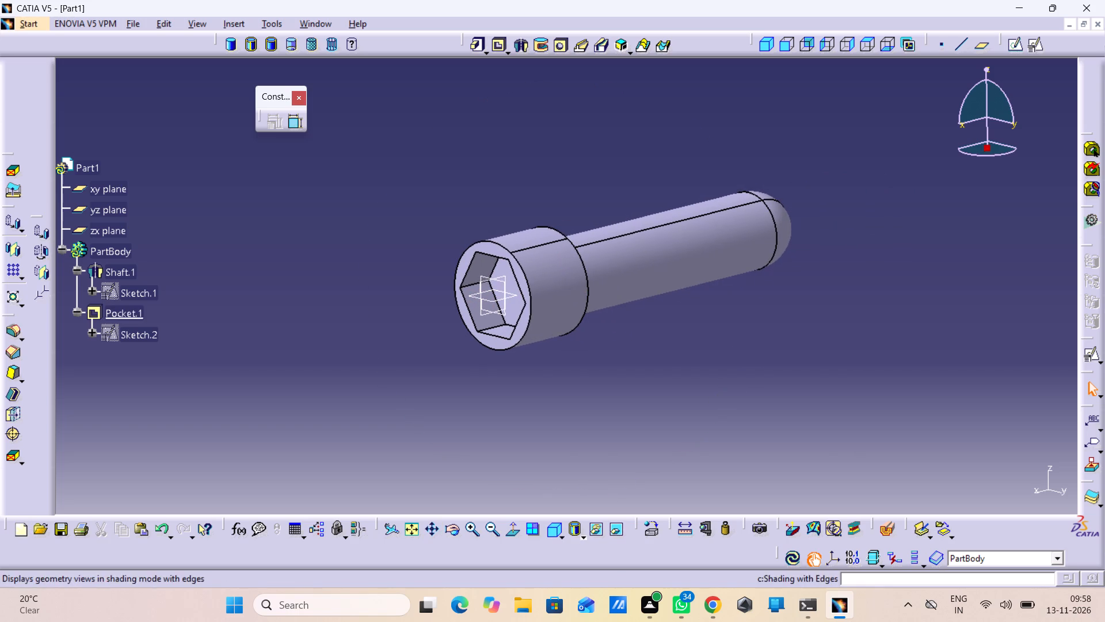
pyautogui.click(557, 527)
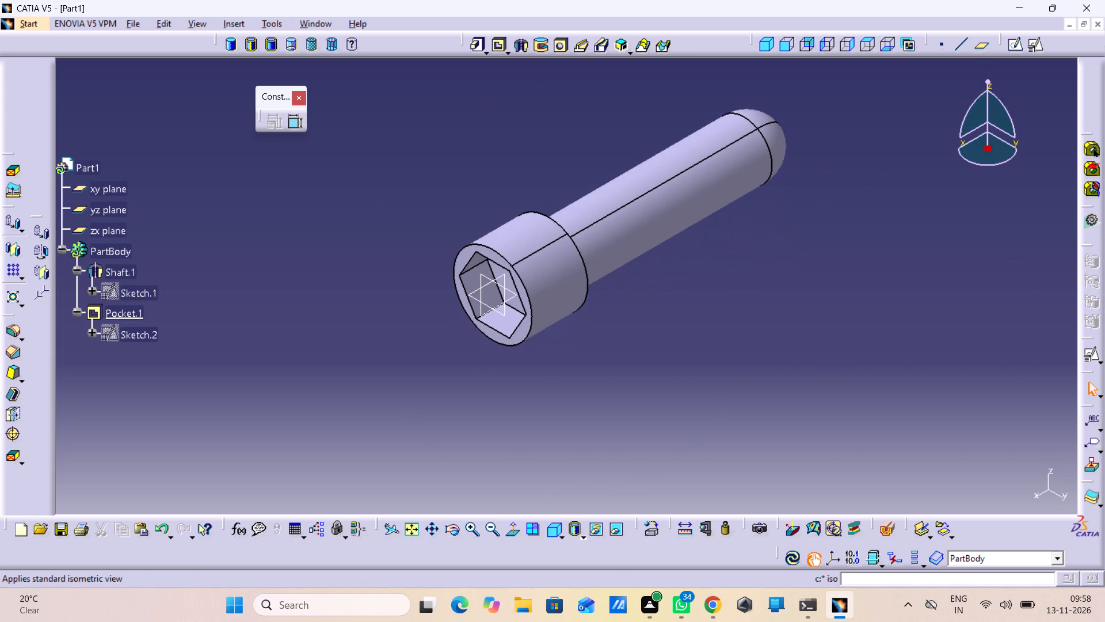
pyautogui.moveTo(654, 393); pyautogui.dragTo(654, 395, button='middle')
pyautogui.rightClick(654, 393)
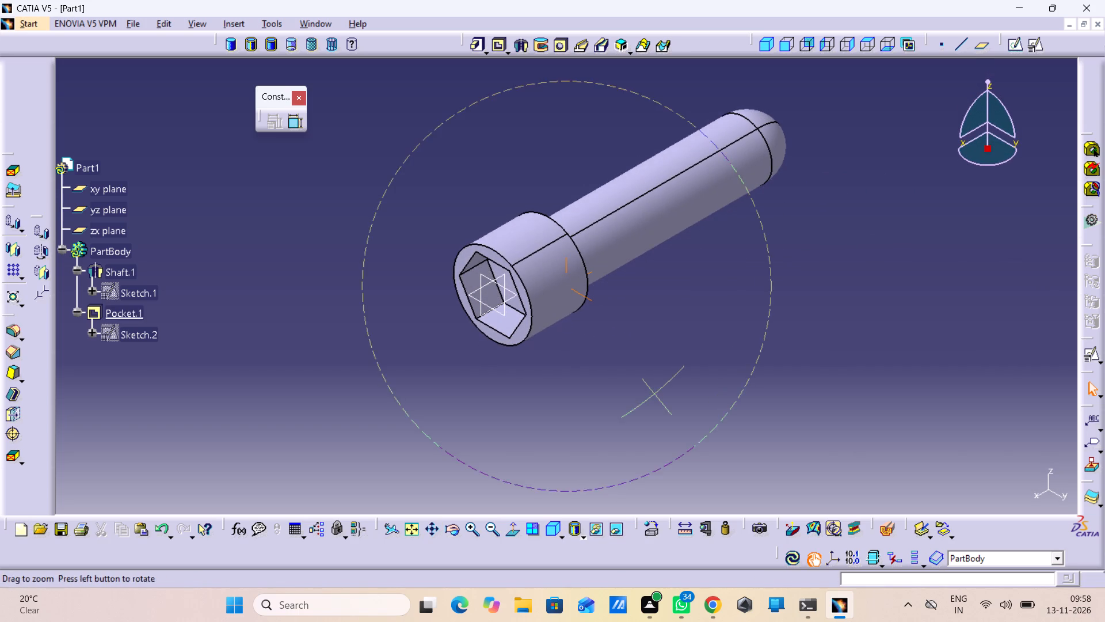
pyautogui.moveTo(654, 395); pyautogui.dragTo(656, 416, button='middle')
pyautogui.moveTo(656, 416); pyautogui.dragTo(668, 360, button='middle')
pyautogui.moveTo(656, 416); pyautogui.dragTo(667, 361, button='right')
pyautogui.moveTo(667, 360); pyautogui.dragTo(669, 316, button='middle')
pyautogui.rightClick(667, 360)
pyautogui.moveTo(690, 332); pyautogui.dragTo(654, 366, button='middle')
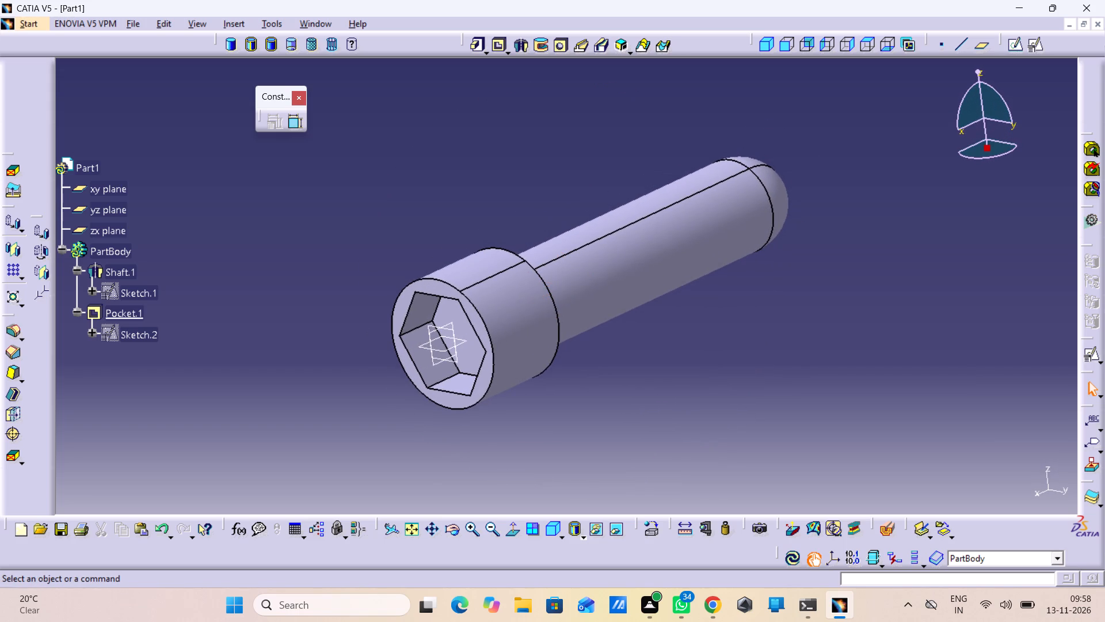
# Save the part as "cap screw" in the milling plate folder inside the desktop's CATIA folder.
pyautogui.hotkey('ctrl', 's')
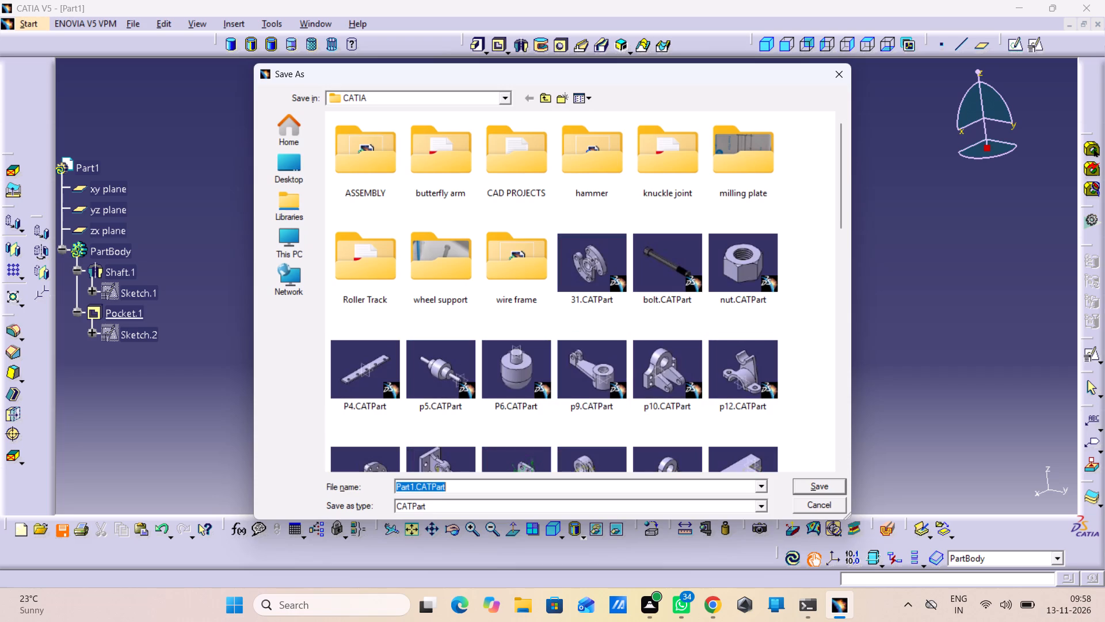
pyautogui.scroll(-7, 607, 325)
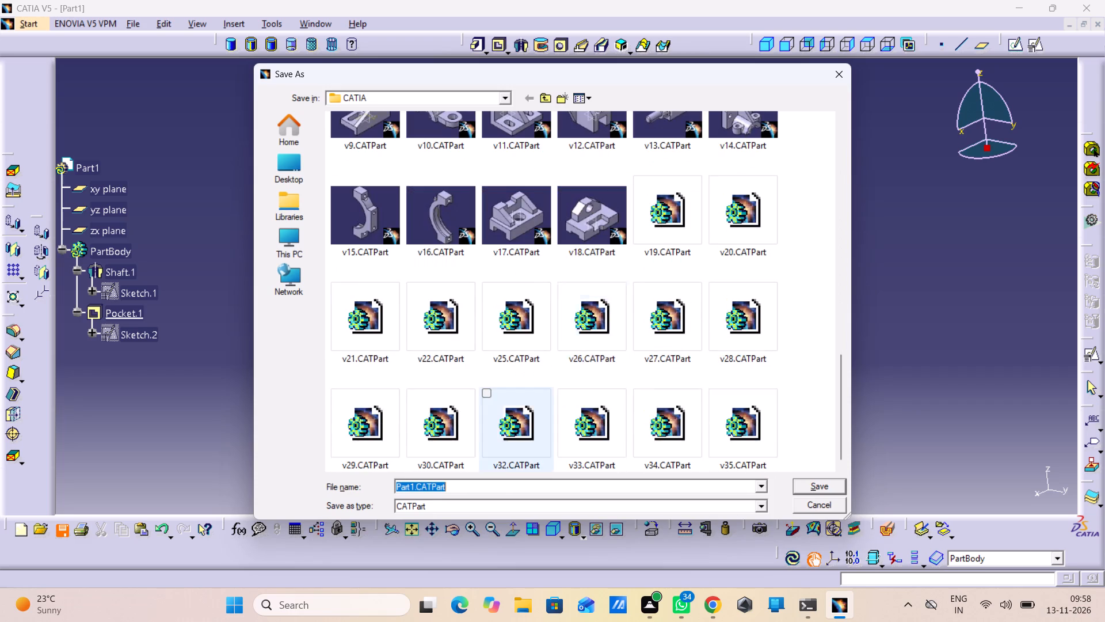
pyautogui.scroll(-9, 528, 416)
pyautogui.scroll(3, 529, 422)
pyautogui.scroll(-14, 529, 422)
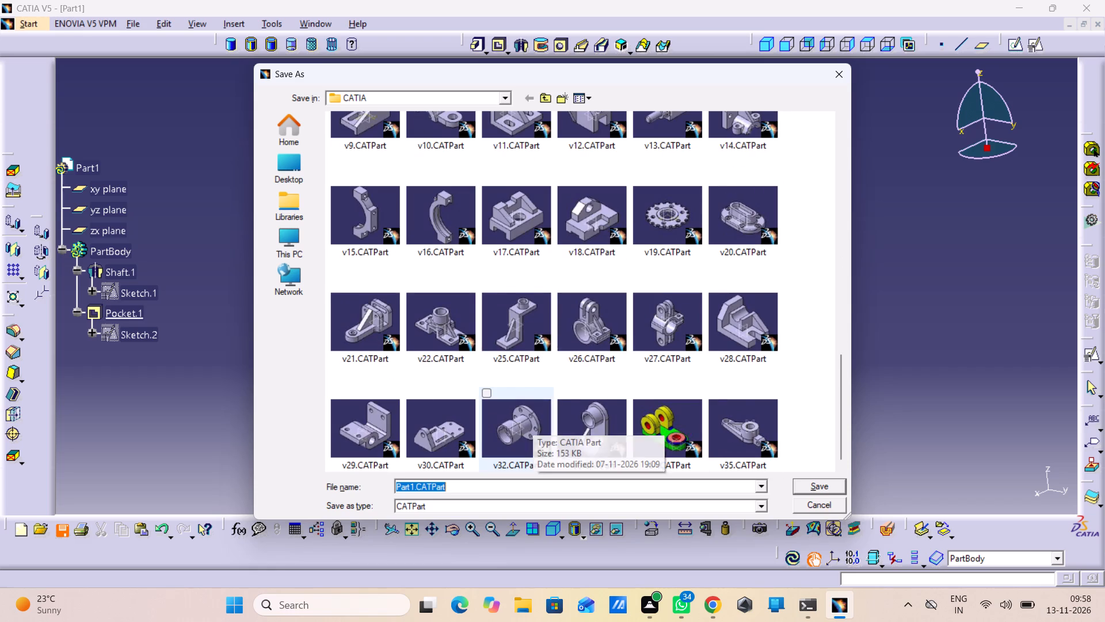
pyautogui.scroll(-1, 533, 422)
pyautogui.scroll(3, 533, 422)
pyautogui.scroll(-6, 533, 422)
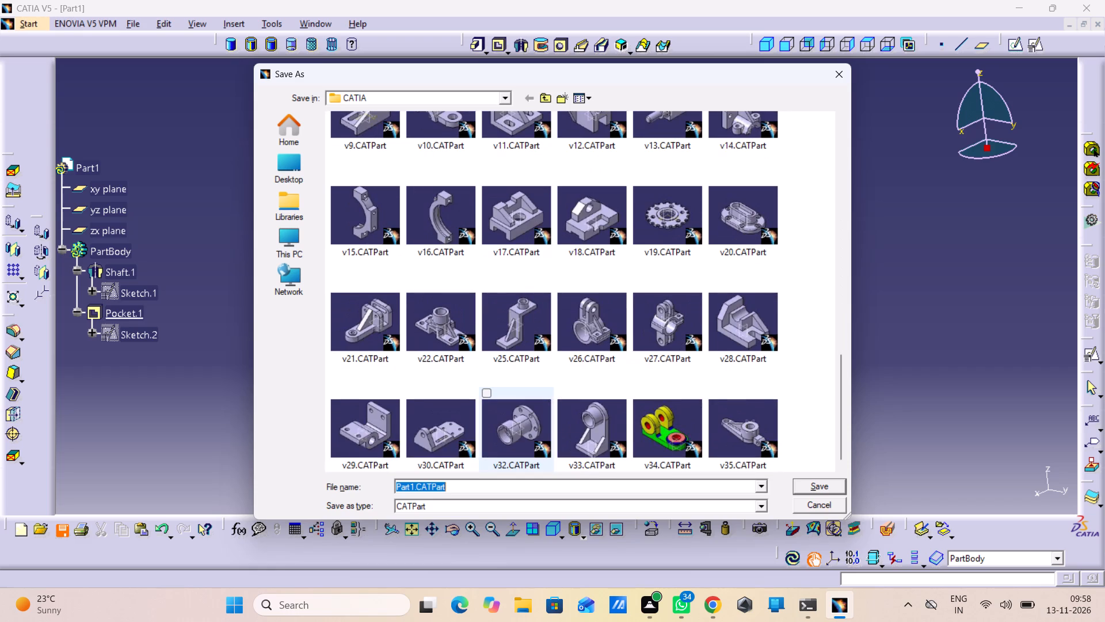
pyautogui.scroll(-6, 533, 422)
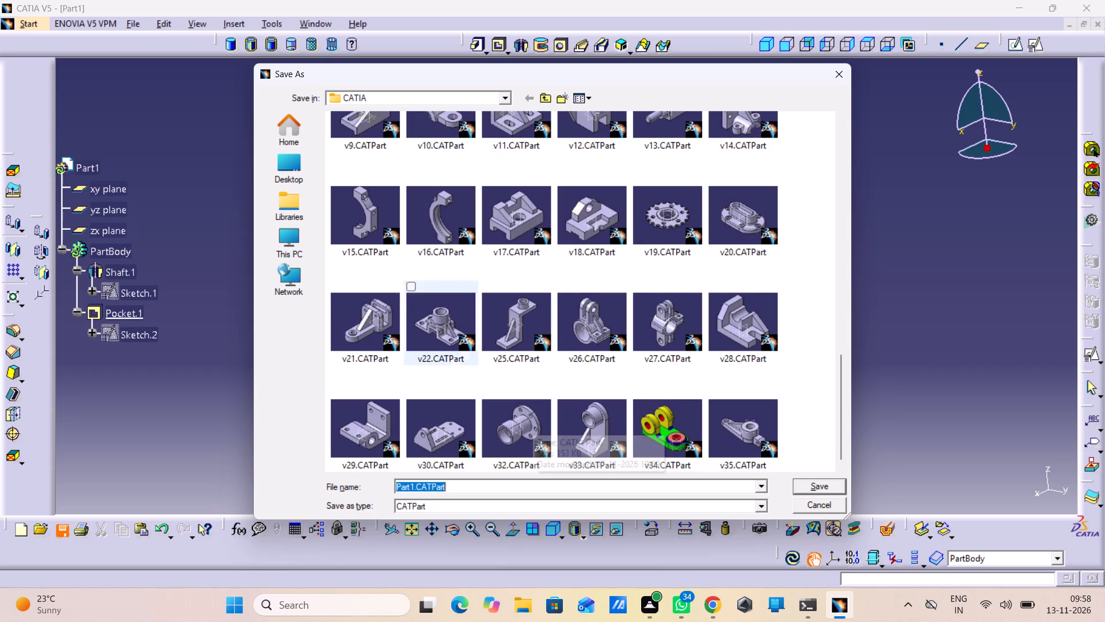
pyautogui.click(298, 169)
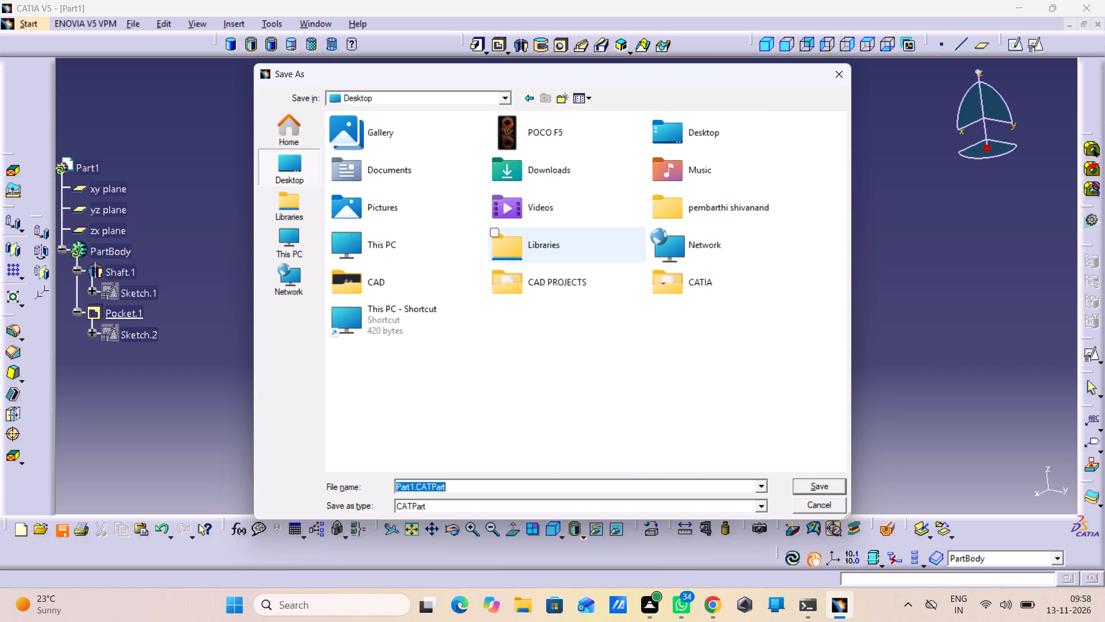
pyautogui.doubleClick(695, 276)
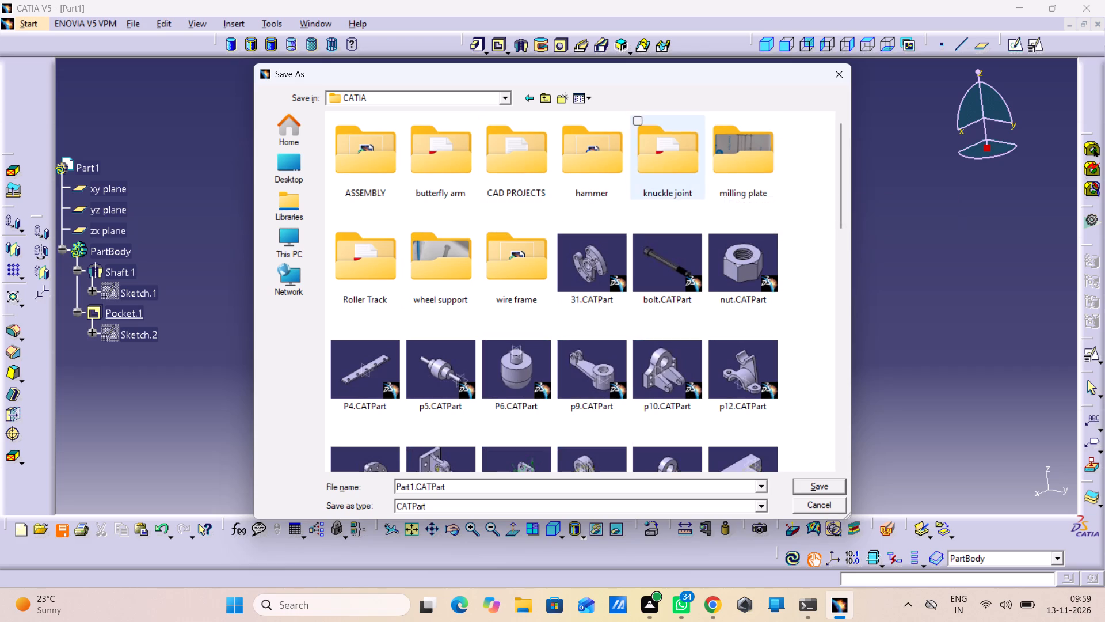
pyautogui.click(746, 162)
pyautogui.doubleClick(746, 162)
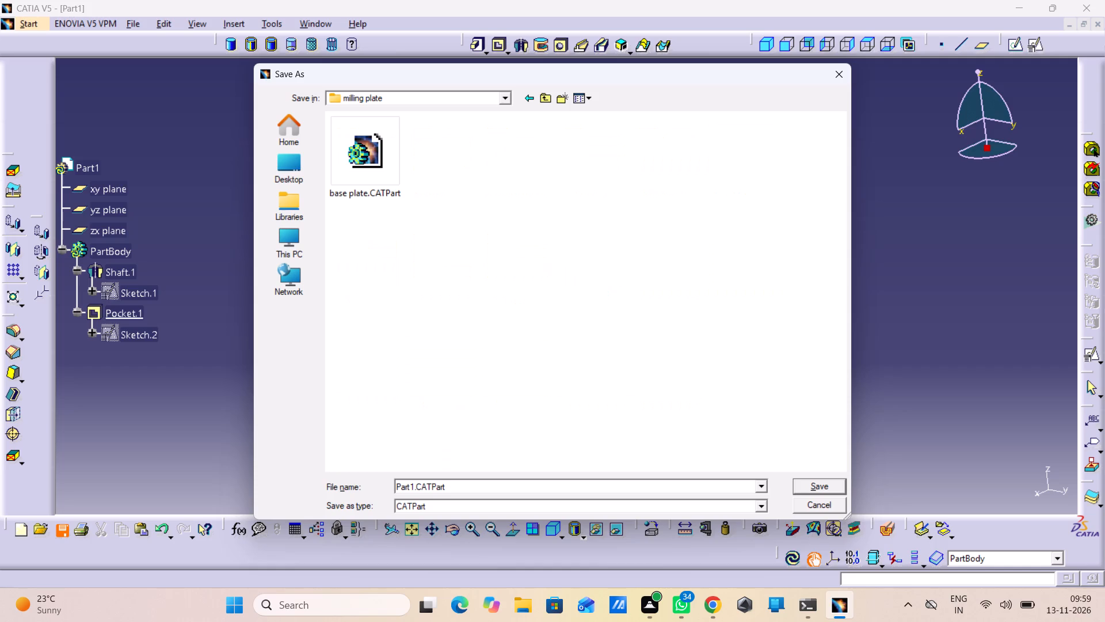
pyautogui.moveTo(444, 486); pyautogui.dragTo(420, 483)
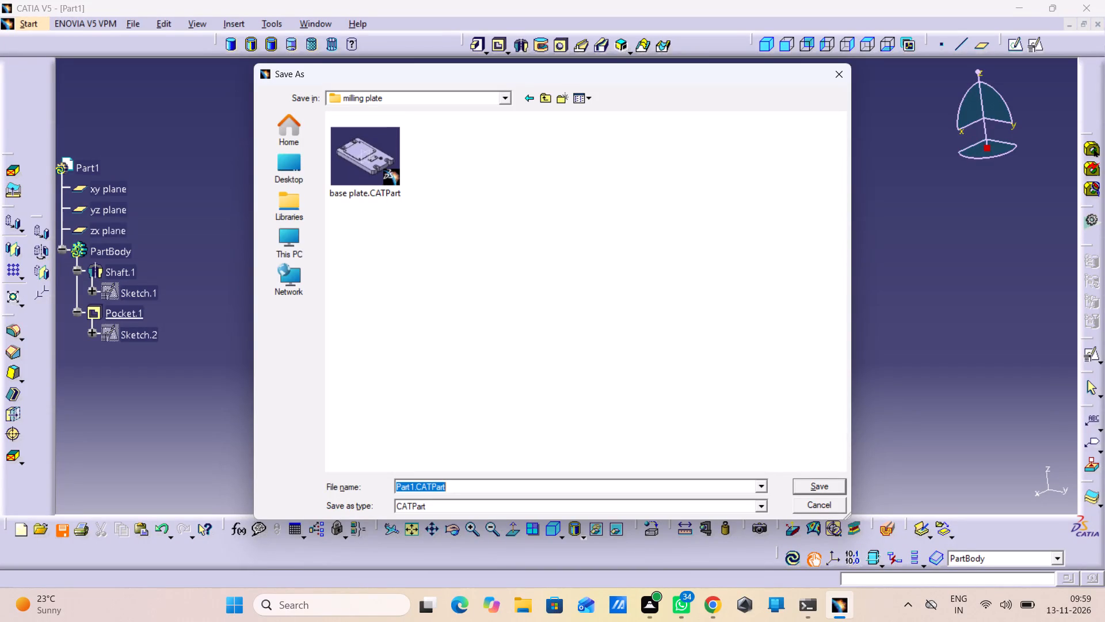
pyautogui.write('ca')
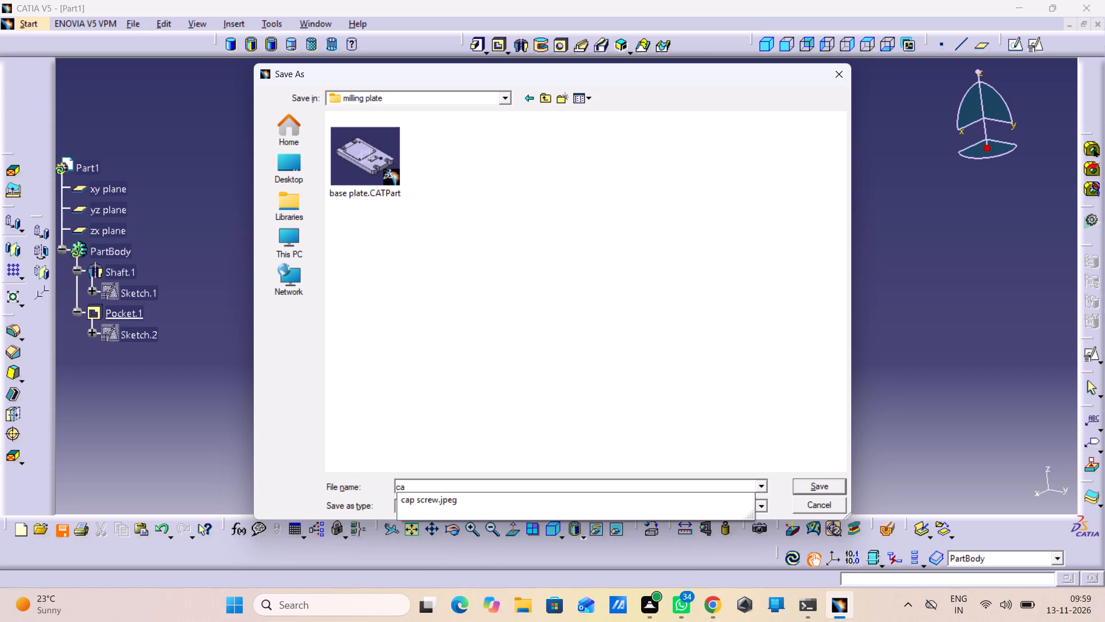
pyautogui.write('p')
pyautogui.press('space')
pyautogui.write('screw')
pyautogui.press('Return')
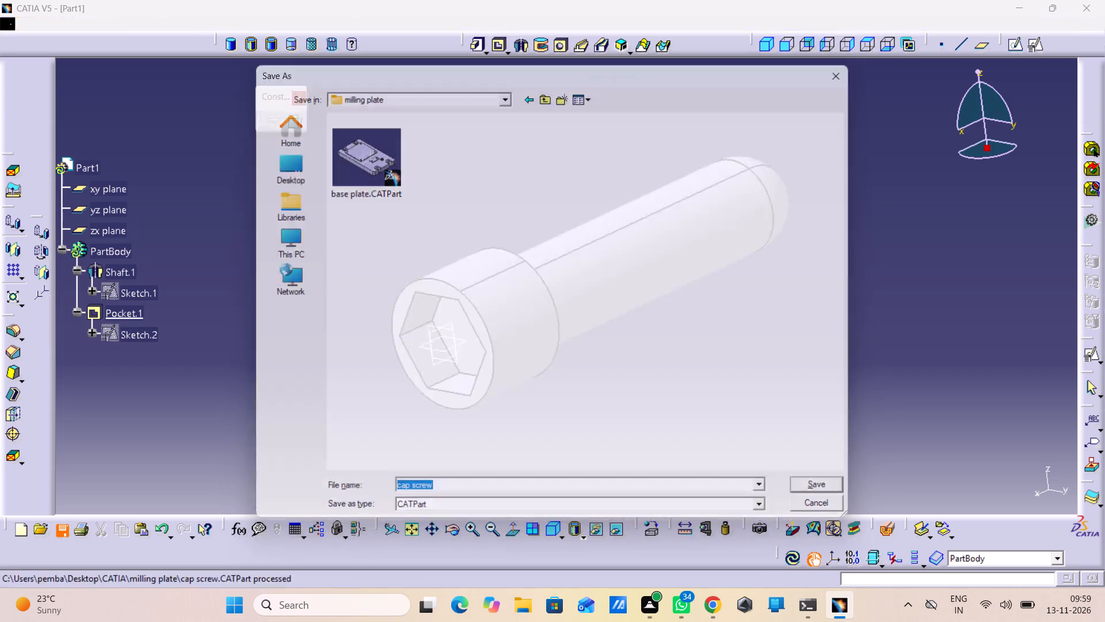
# Print the part with Microsoft Print to PDF and save the output as "screw" in the milling plate folder.
pyautogui.hotkey('ctrl', 'p')
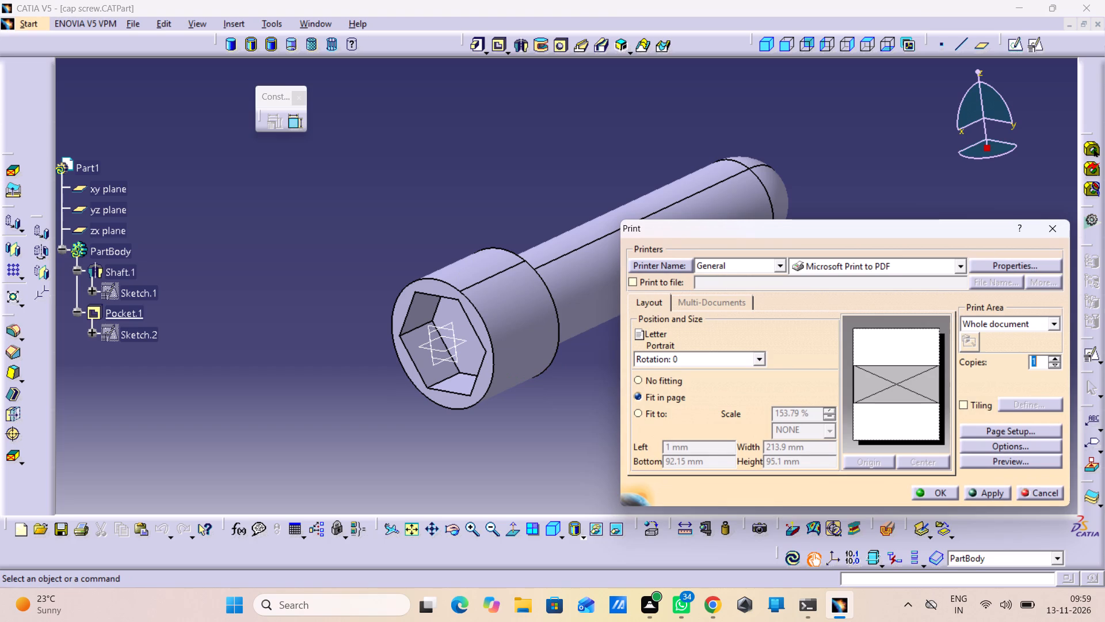
pyautogui.press('Return')
pyautogui.press('Return')
pyautogui.click(934, 492)
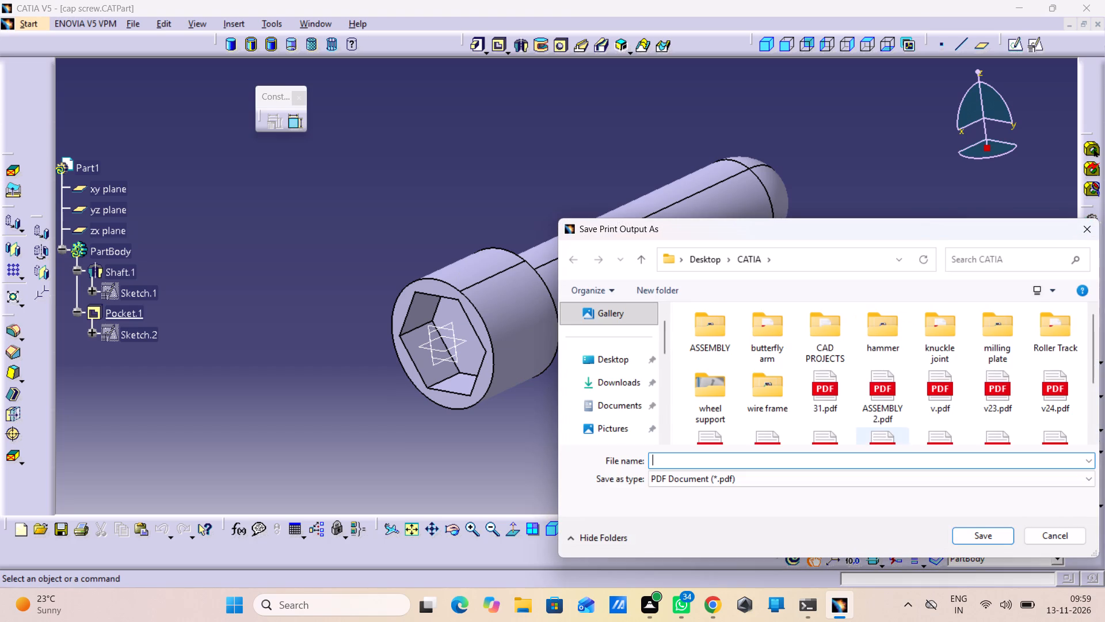
pyautogui.click(993, 346)
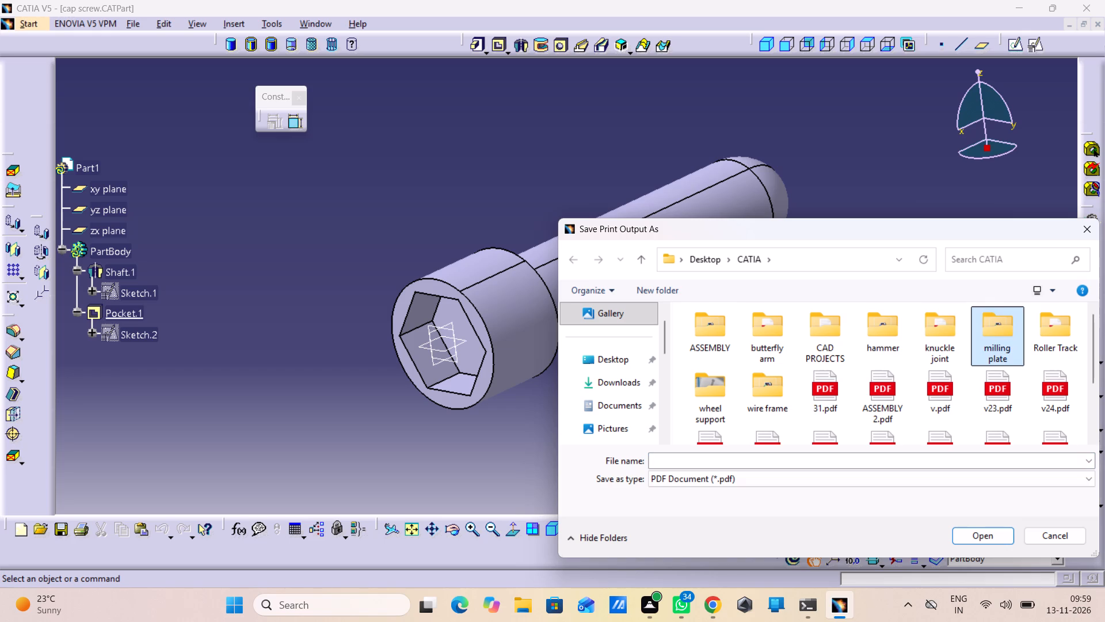
pyautogui.click(993, 346)
pyautogui.doubleClick(993, 346)
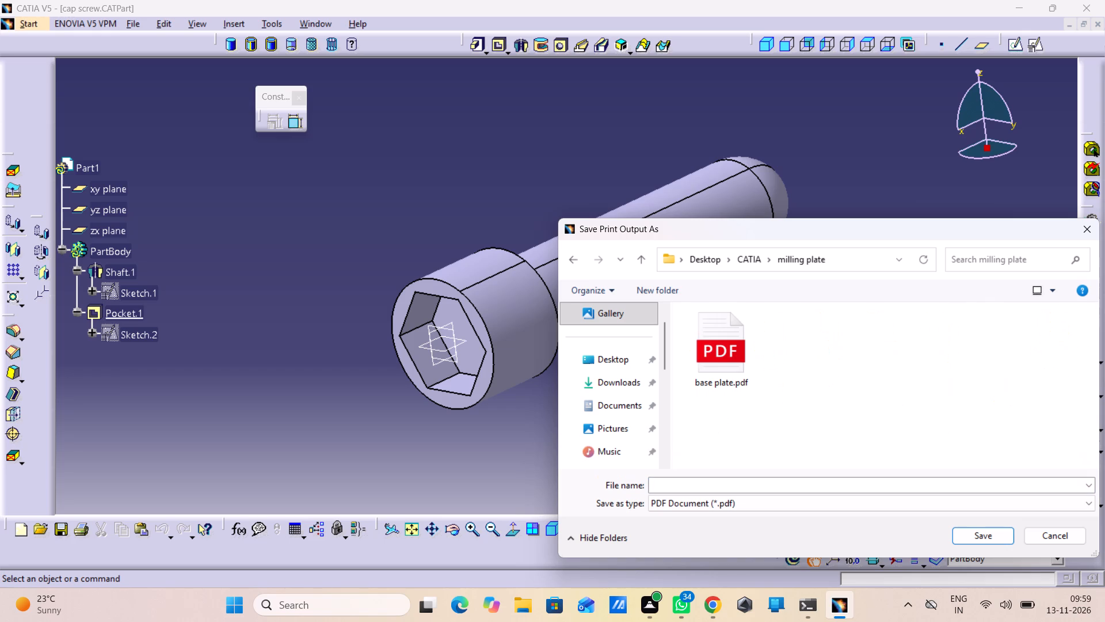
pyautogui.click(729, 484)
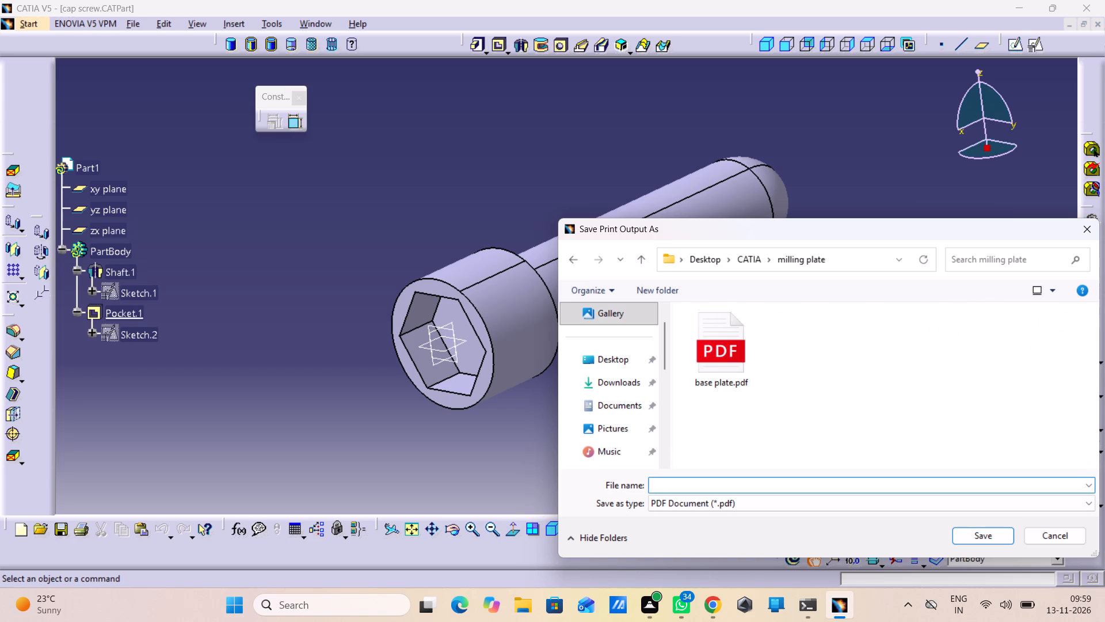
pyautogui.write('screw')
pyautogui.press('Return')
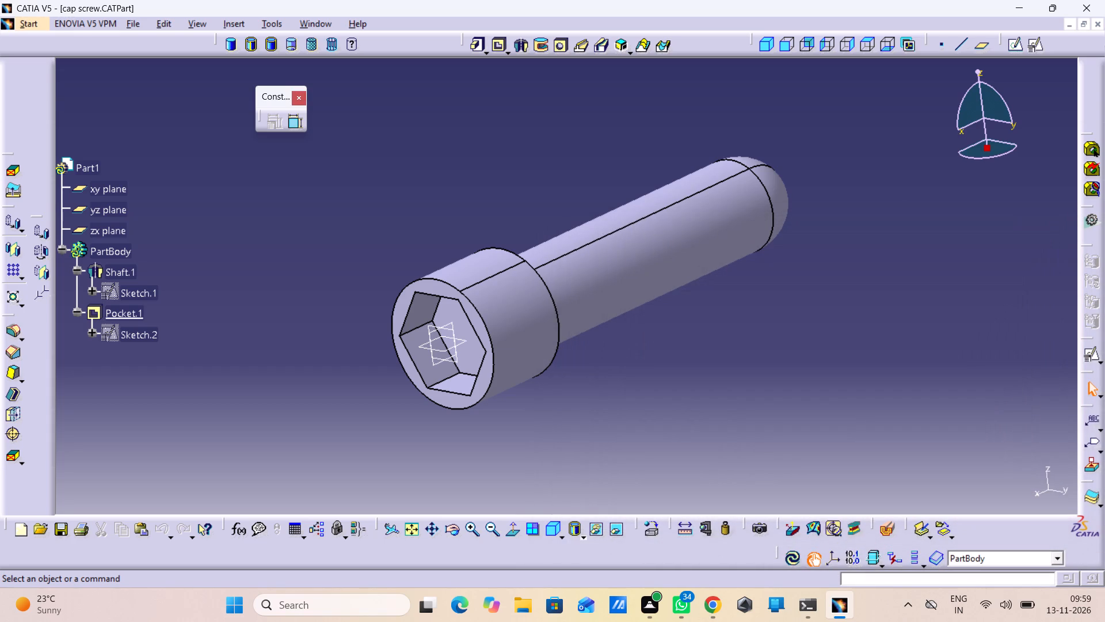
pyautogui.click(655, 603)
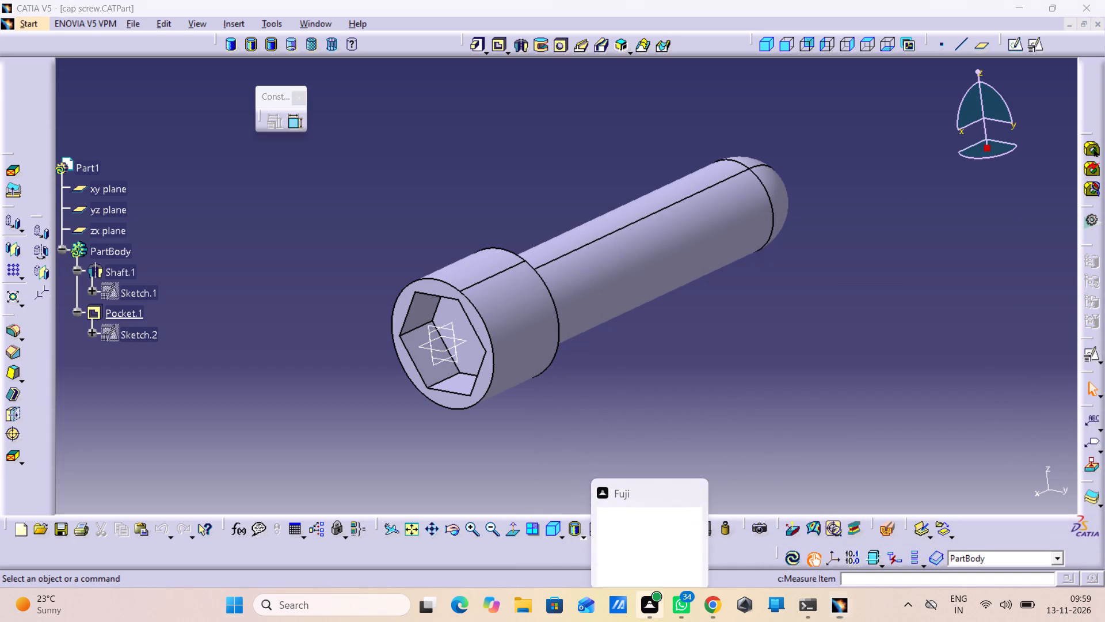